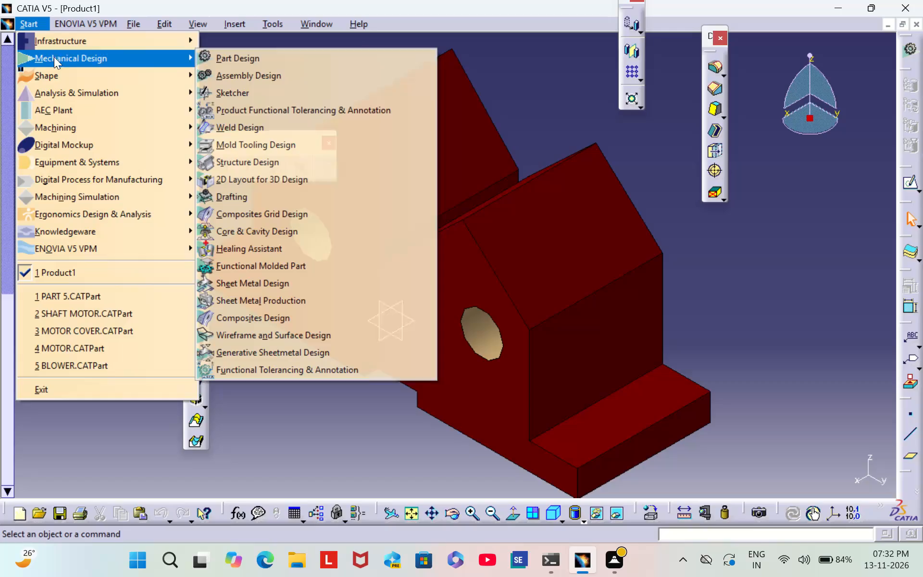
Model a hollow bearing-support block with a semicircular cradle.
Create a new part in Part Design, keeping the name Part2 and hybrid design enabled.
left_click(274, 65)
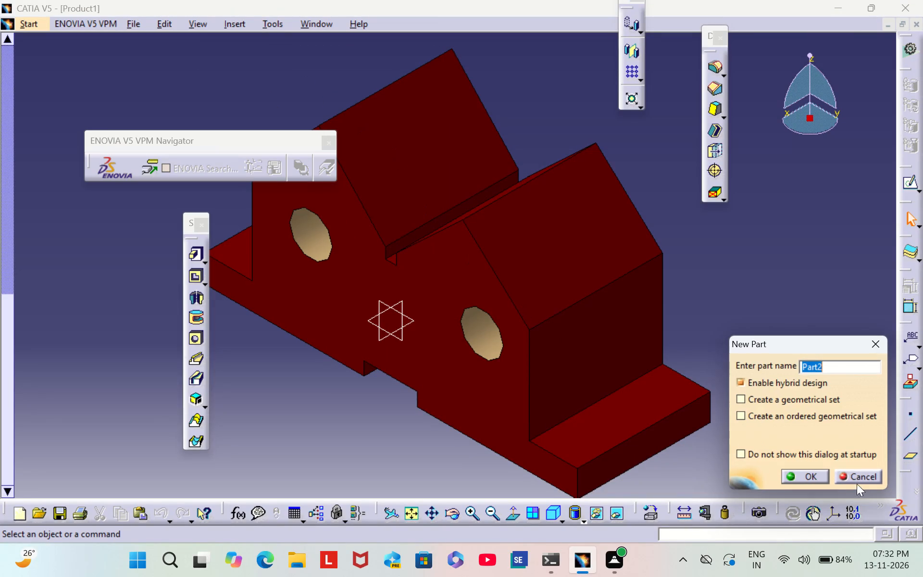
left_click(802, 477)
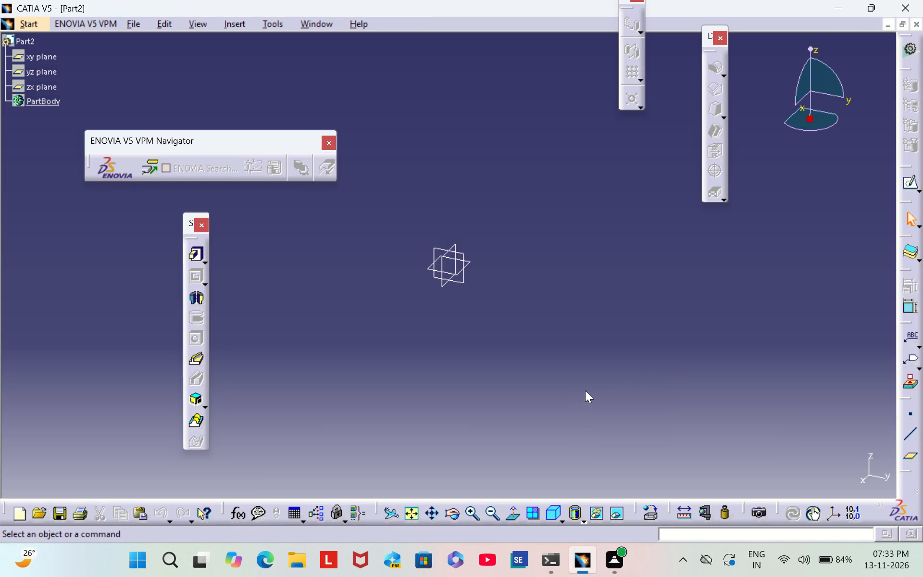
Open a new sketch on the yz plane.
left_click(464, 272)
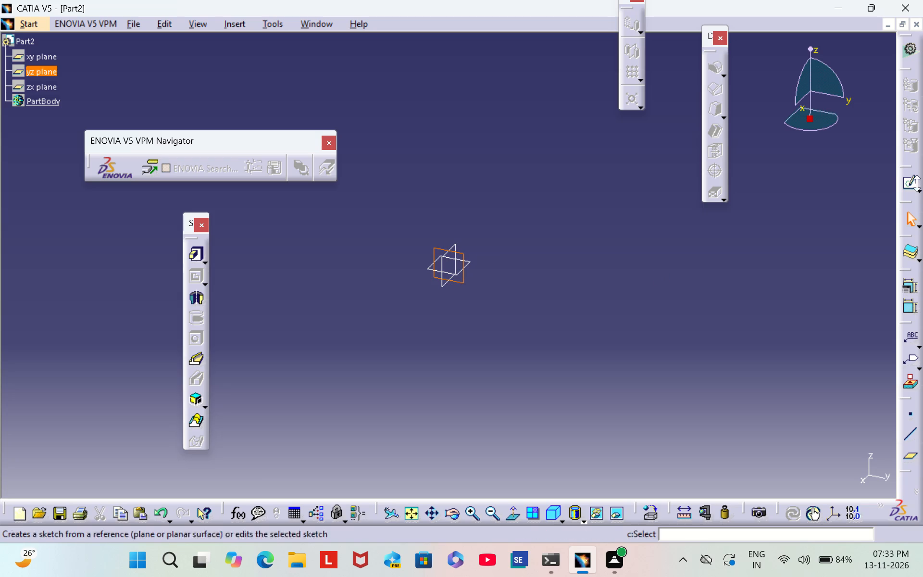
left_click(912, 181)
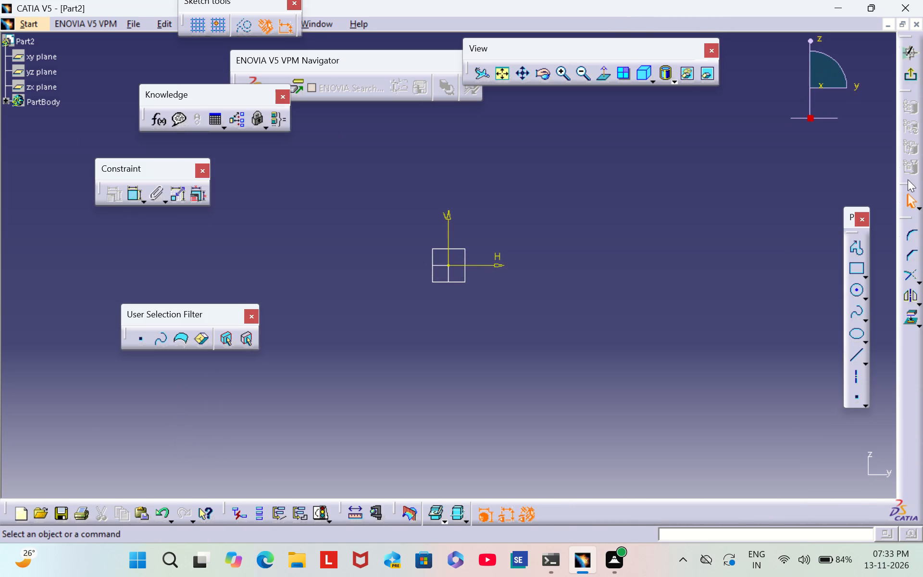
Sketch a six-line profile around the origin: base about 88 mm, left side about 70 mm, top about 60 mm, with a slanted-end foot at lower right.
left_click(856, 246)
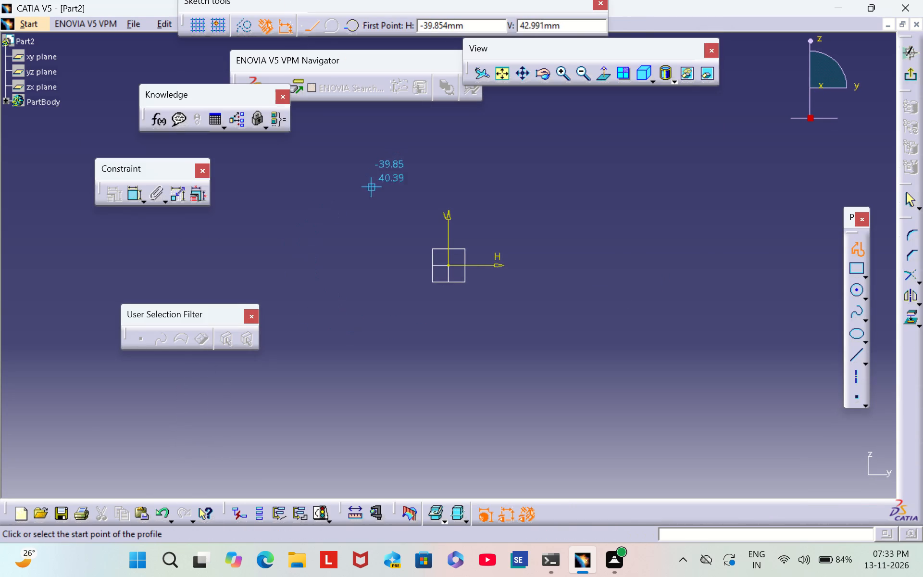
left_click(378, 206)
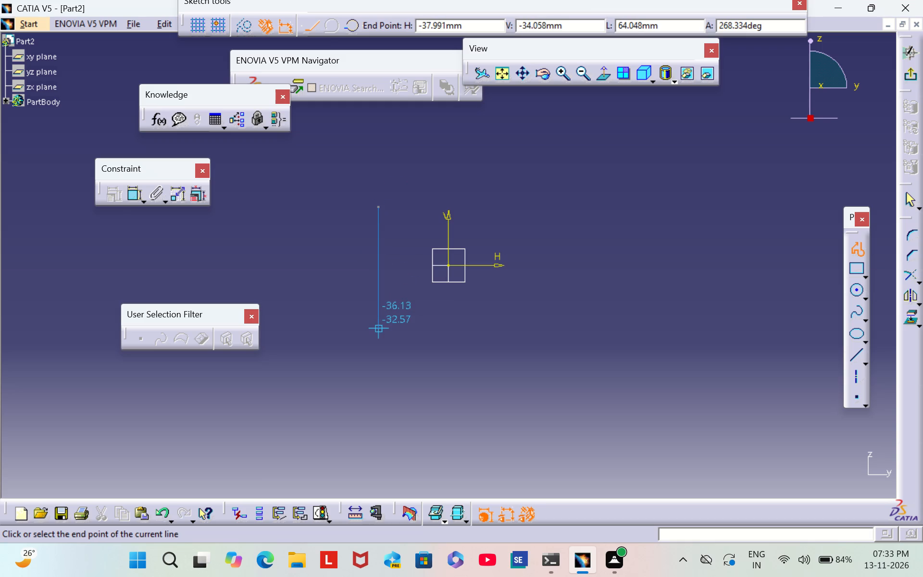
left_click(377, 343)
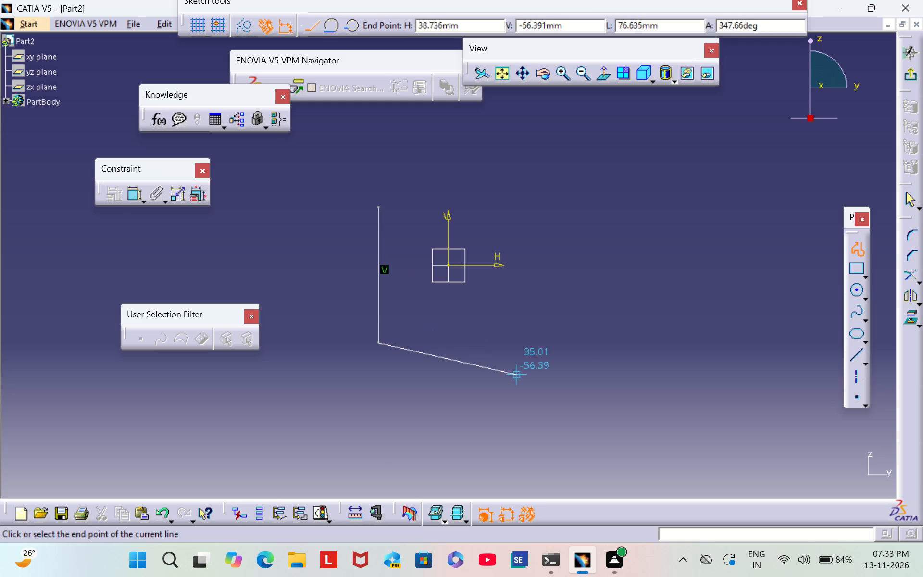
left_click(549, 342)
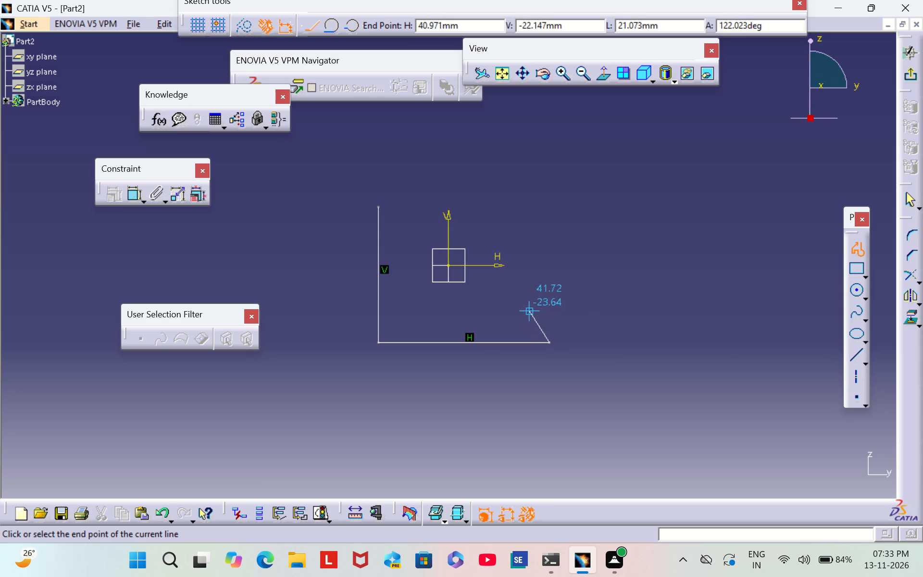
left_click(527, 307)
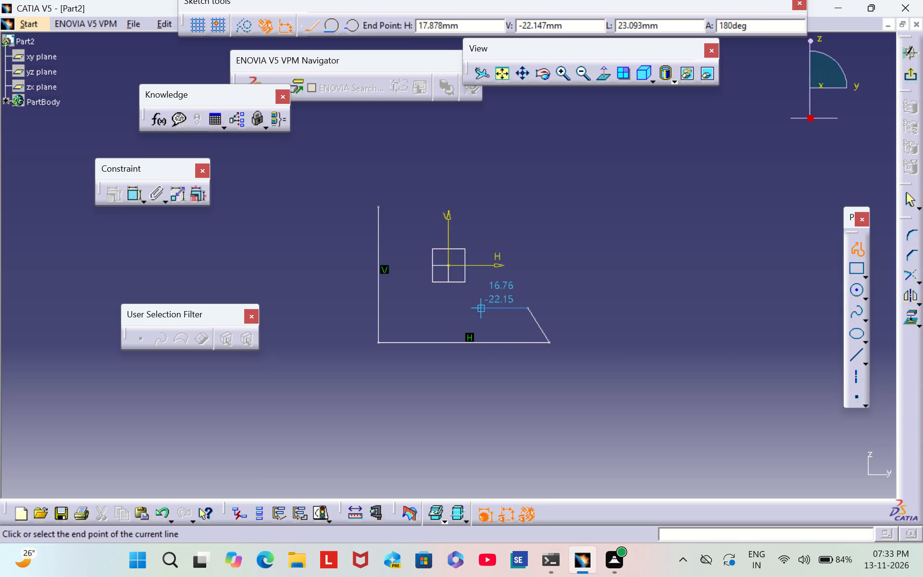
left_click(494, 304)
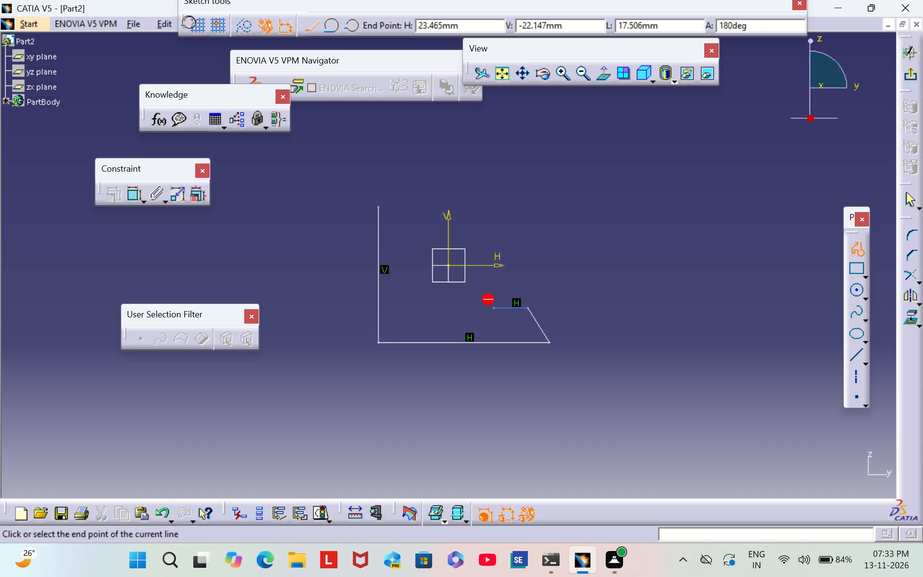
left_click(494, 209)
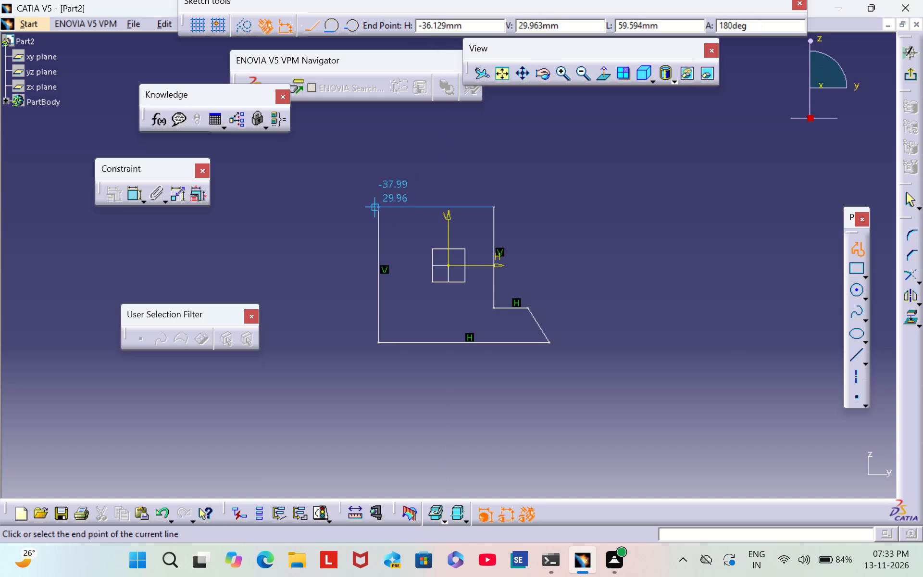
left_click(374, 206)
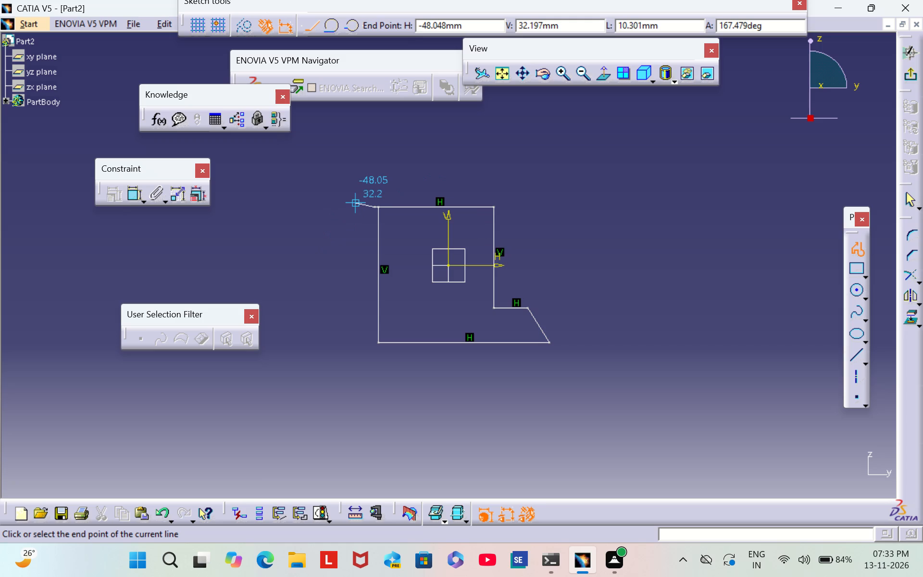
key("Escape")
key("Escape")
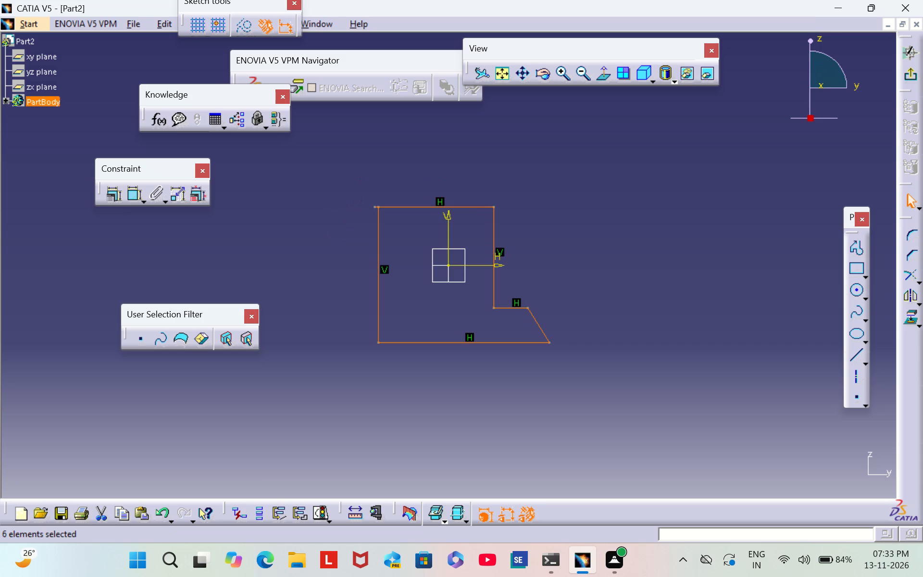
left_click(528, 107)
Quick-trim the short end of the profile's top line that overhangs the left vertical side.
triple_click(561, 66)
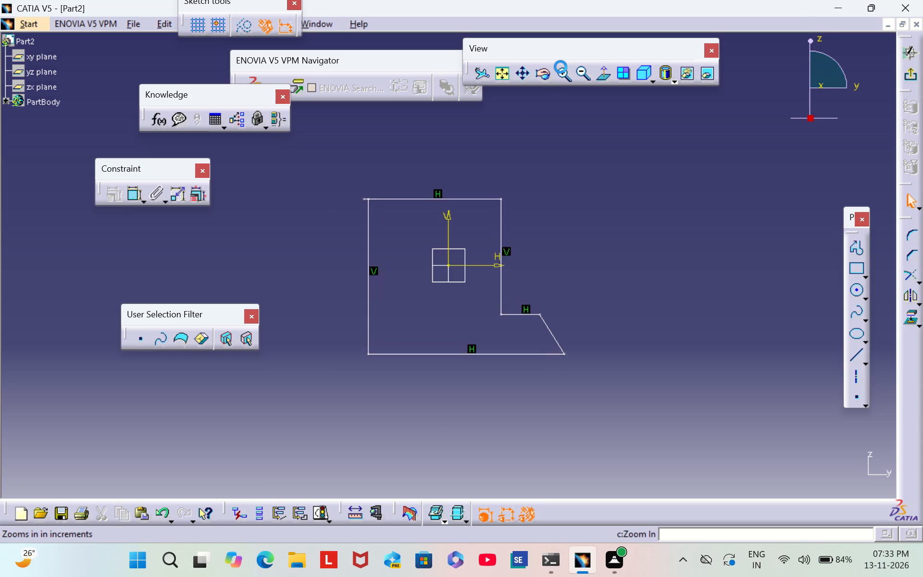
triple_click(561, 67)
triple_click(561, 67)
double_click(561, 67)
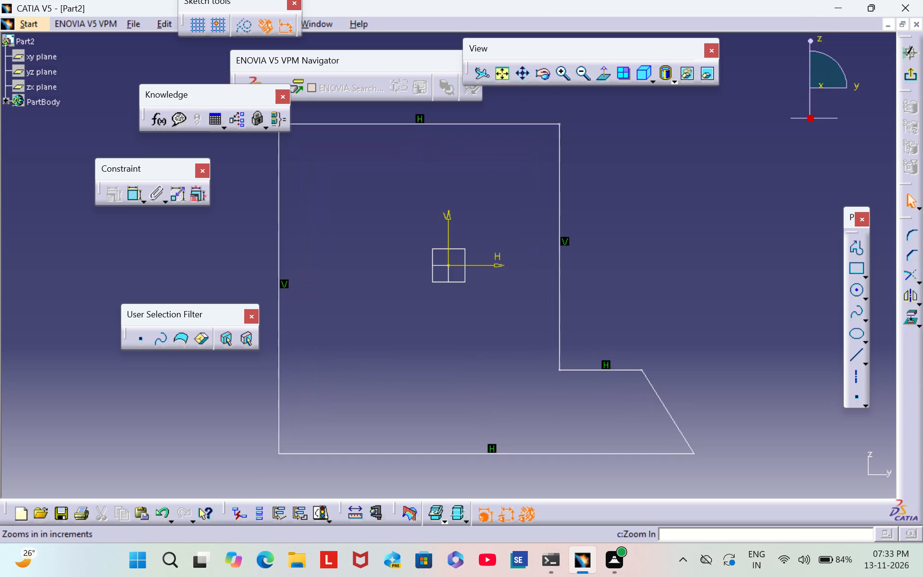
middle_click_drag(387, 230, 509, 315)
left_click(915, 275)
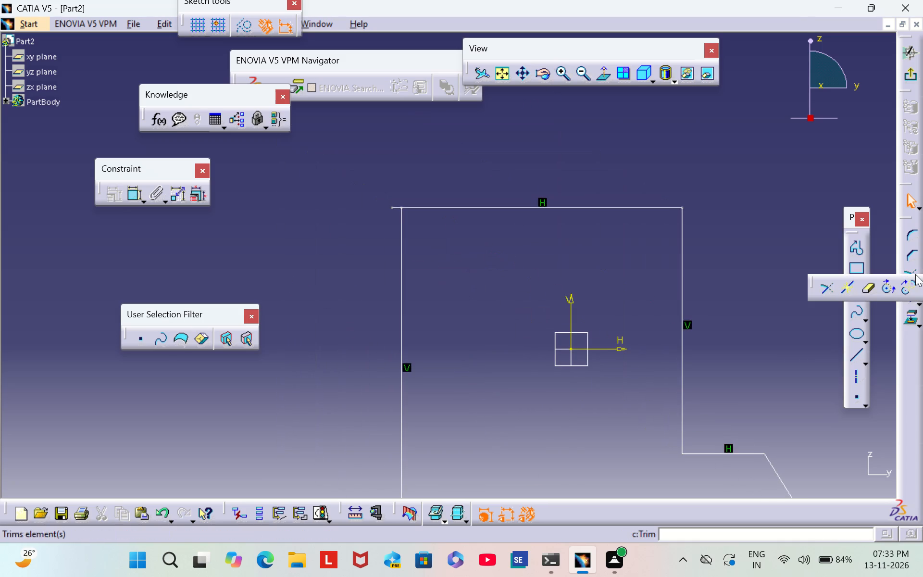
double_click(874, 290)
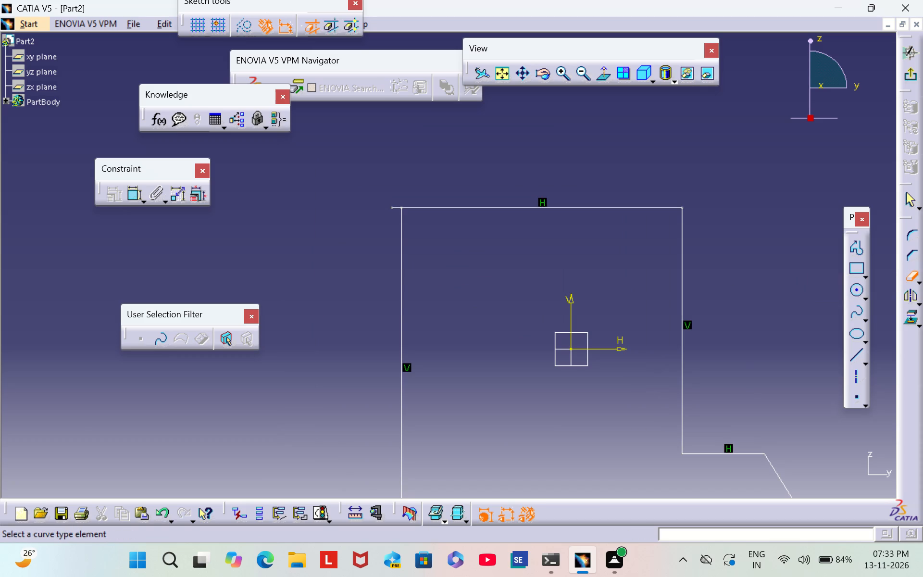
left_click(395, 206)
triple_click(580, 76)
triple_click(580, 76)
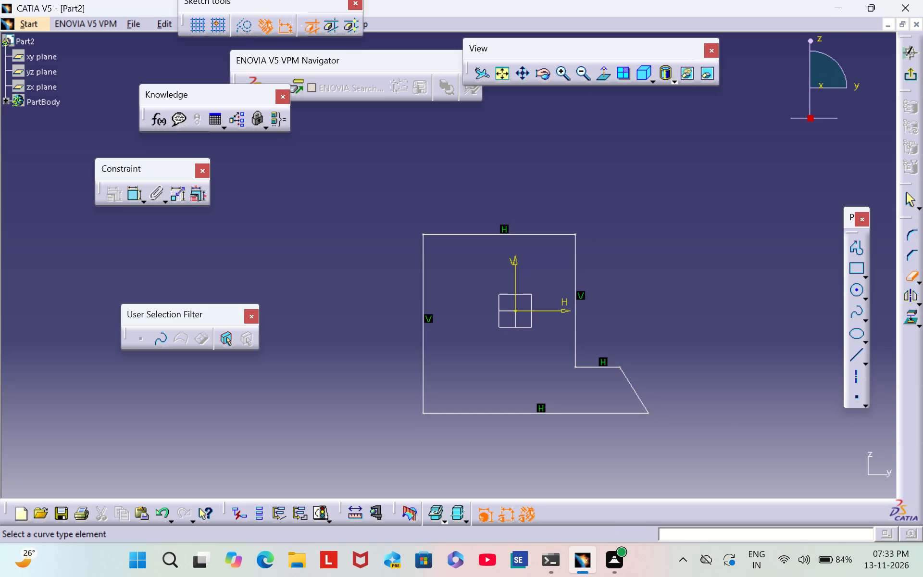
left_click(910, 274)
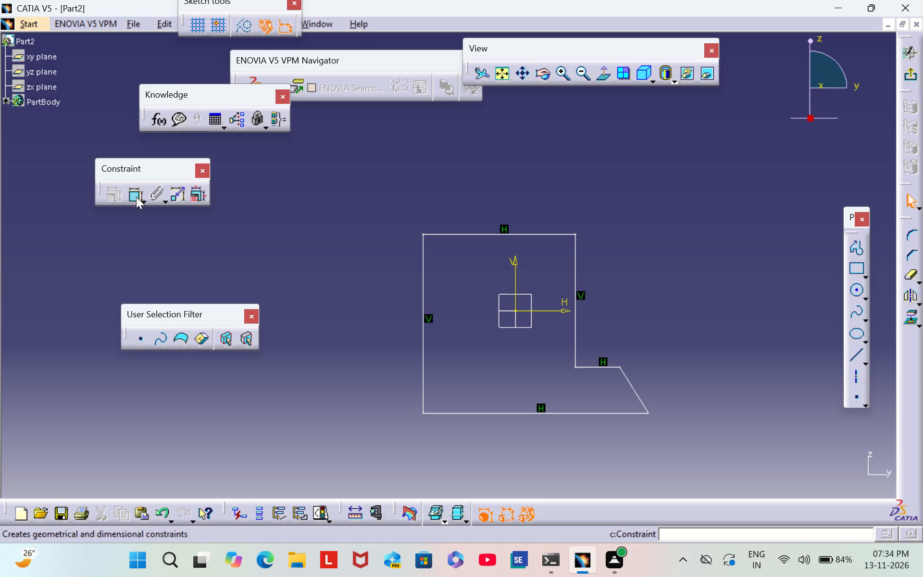
Constrain the profile's left and right vertical sides symmetric about the V axis.
double_click(136, 194)
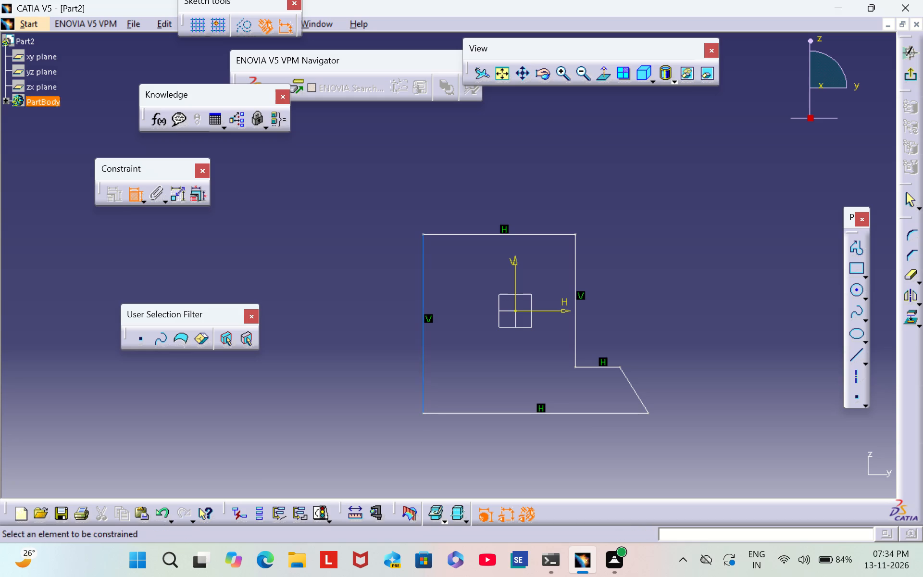
left_click(422, 295)
left_click(576, 288)
right_click(552, 283)
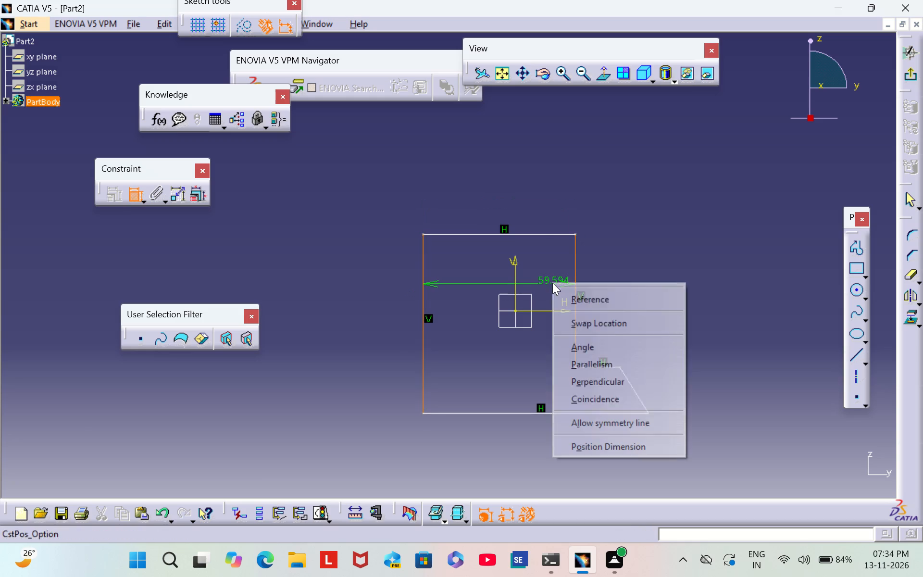
left_click(626, 423)
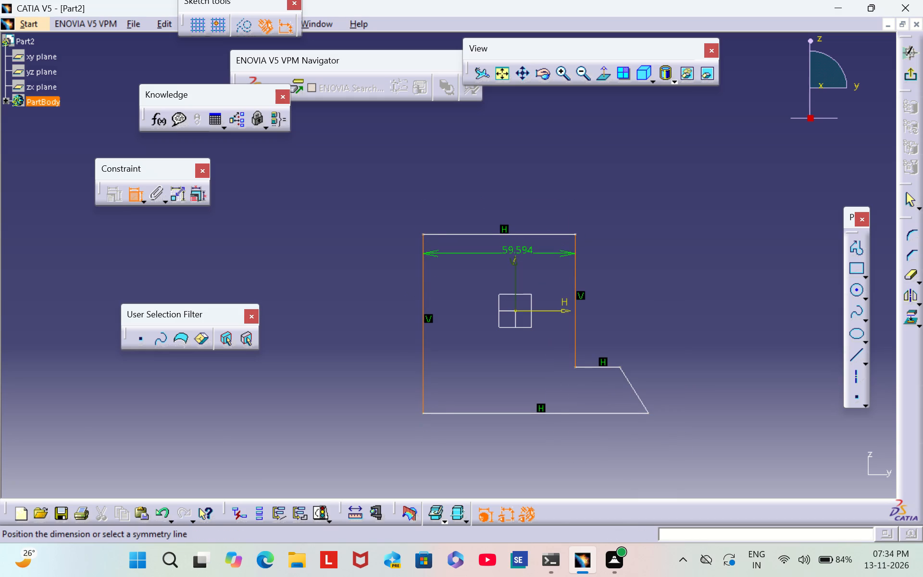
left_click(514, 258)
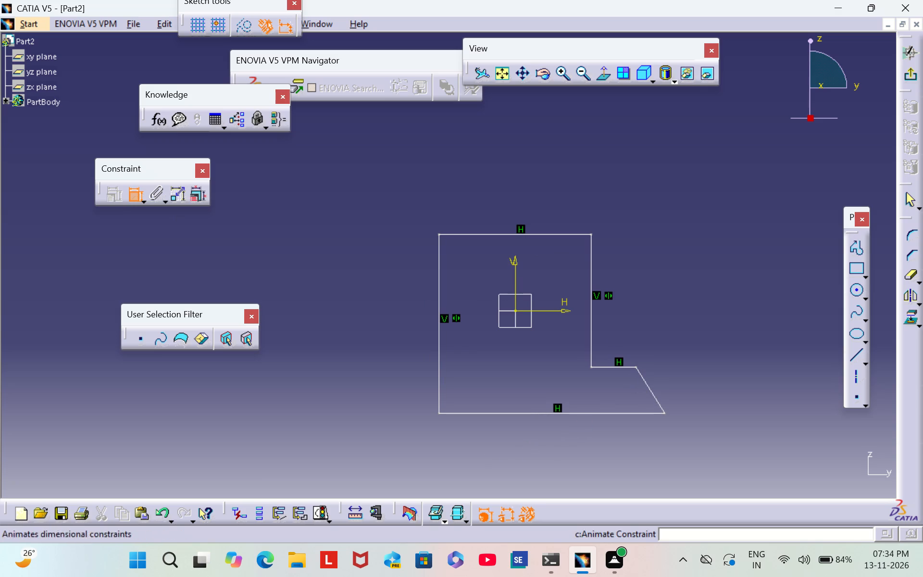
Dimension the length of the profile's bottom line, placing the dimension below it.
left_click(532, 411)
left_click(556, 446)
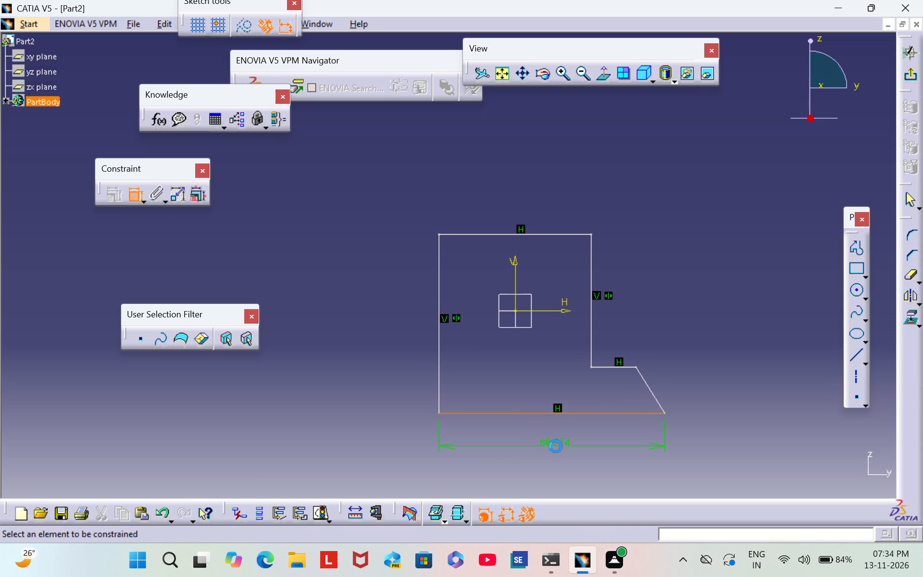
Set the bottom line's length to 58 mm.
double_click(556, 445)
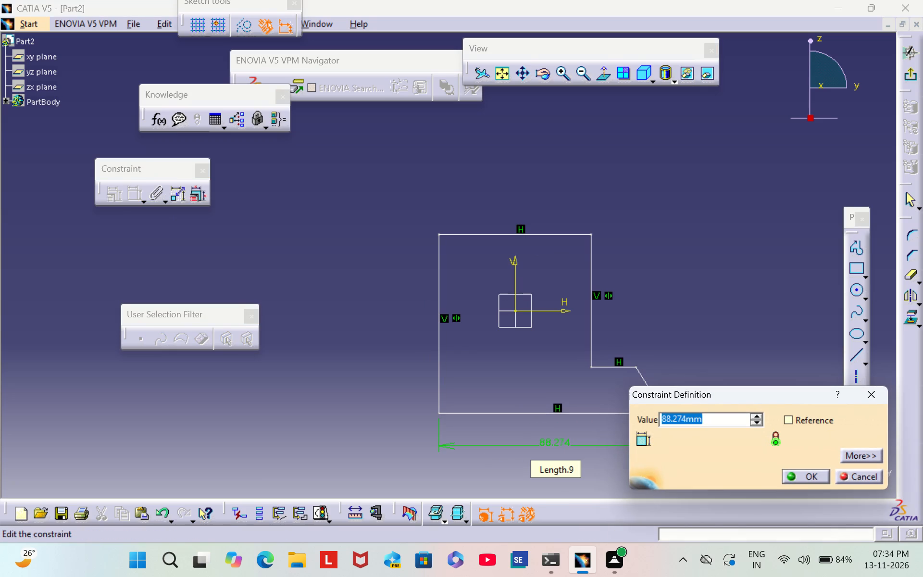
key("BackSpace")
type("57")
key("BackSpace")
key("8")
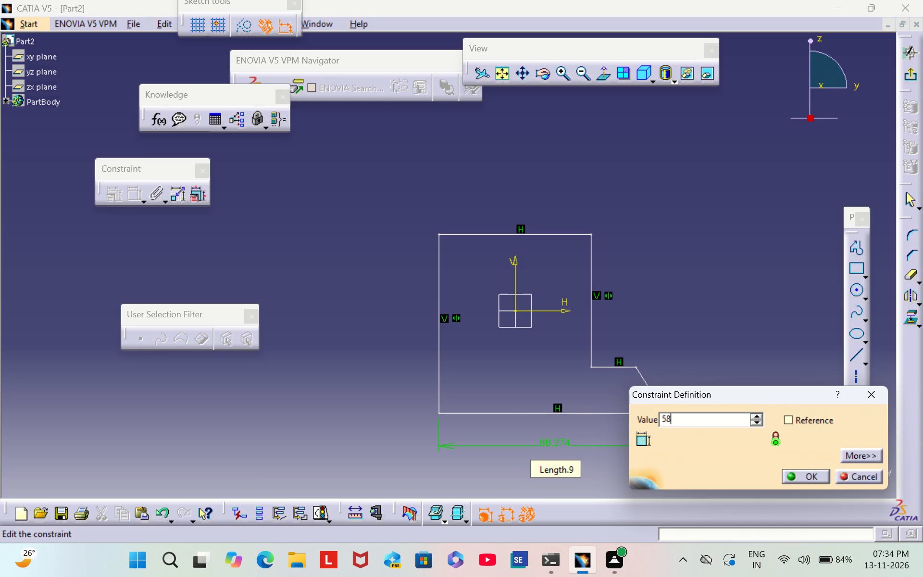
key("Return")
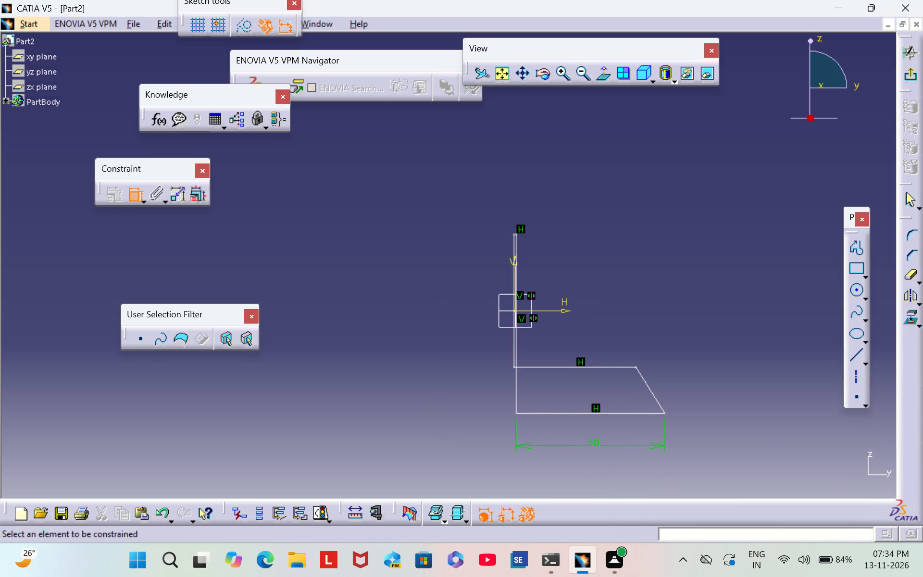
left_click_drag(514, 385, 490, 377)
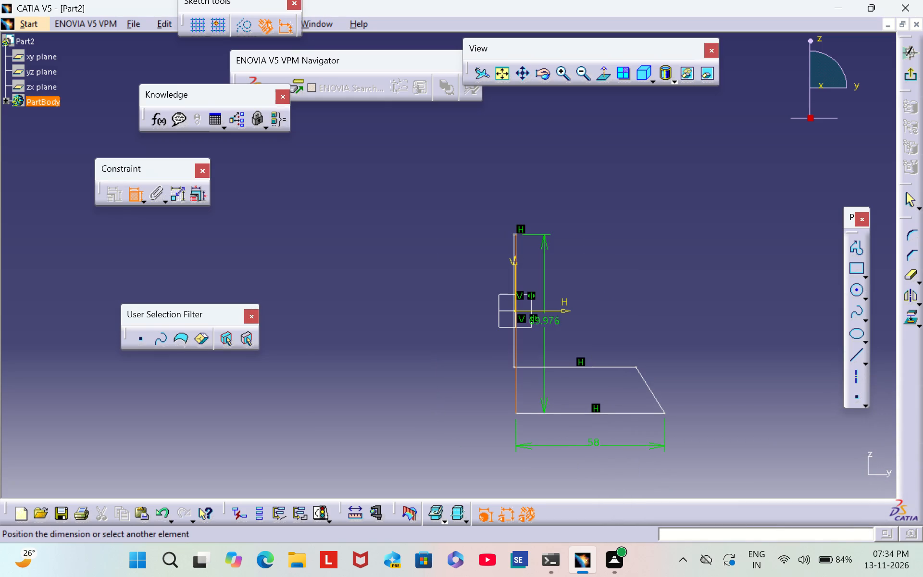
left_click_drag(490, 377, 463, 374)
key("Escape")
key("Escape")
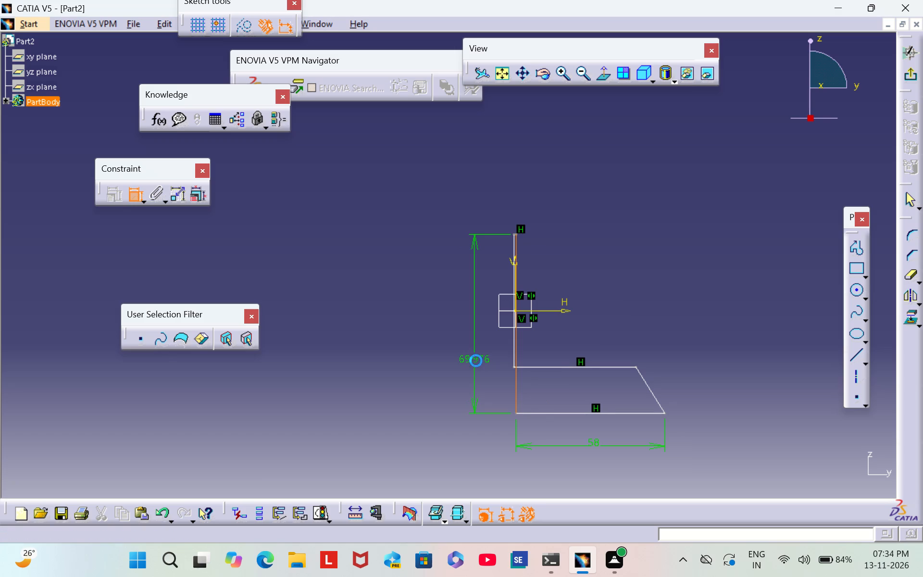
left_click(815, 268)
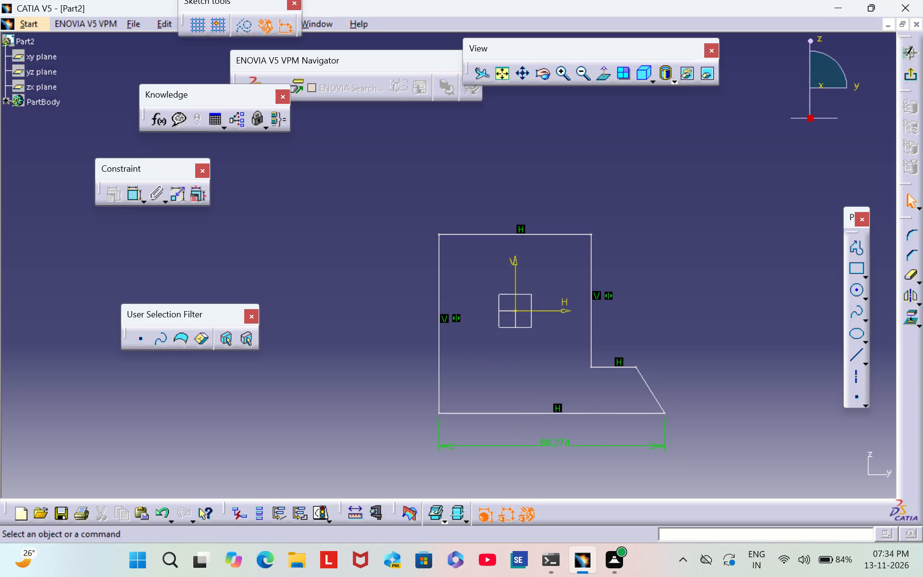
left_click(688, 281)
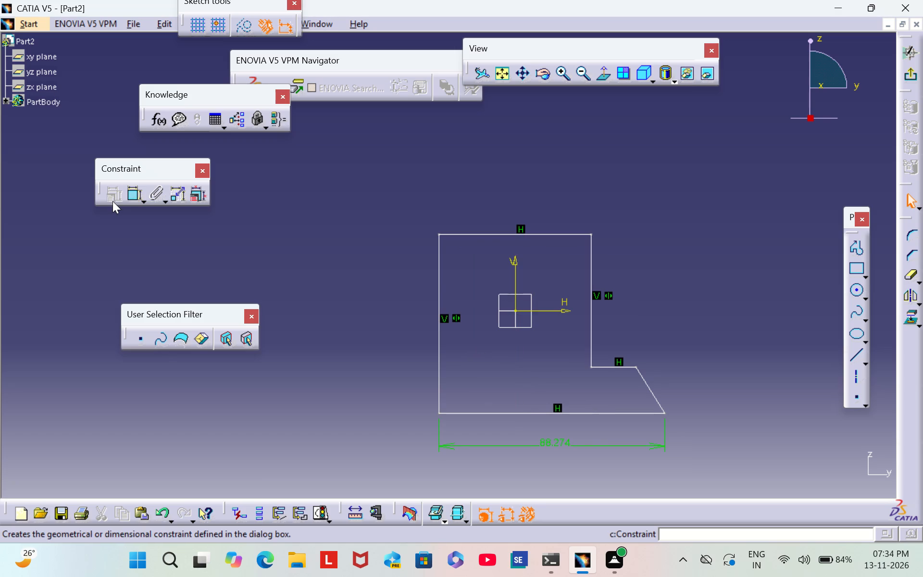
Dimension the length of the profile's top line, placing the dimension above it, and set it to 40 mm.
left_click(137, 196)
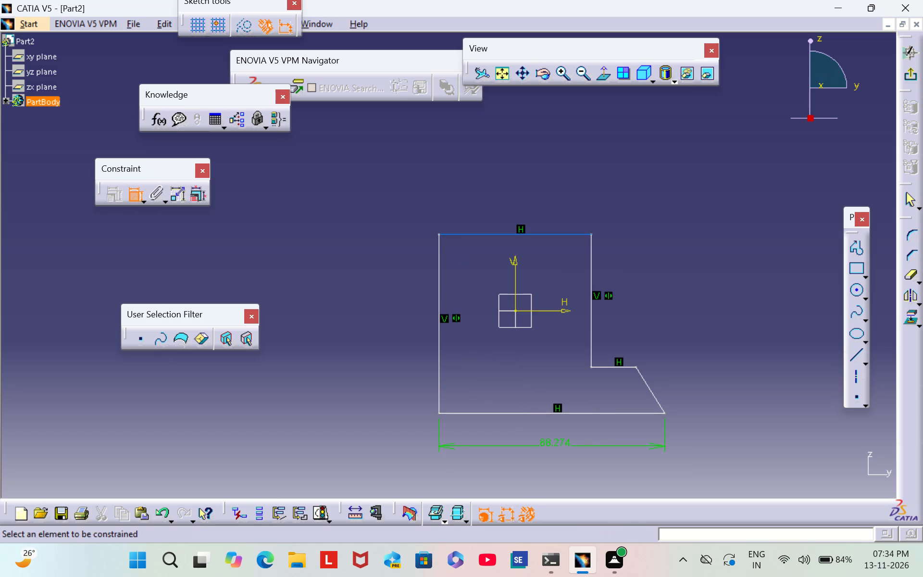
left_click(484, 235)
left_click(507, 177)
double_click(508, 173)
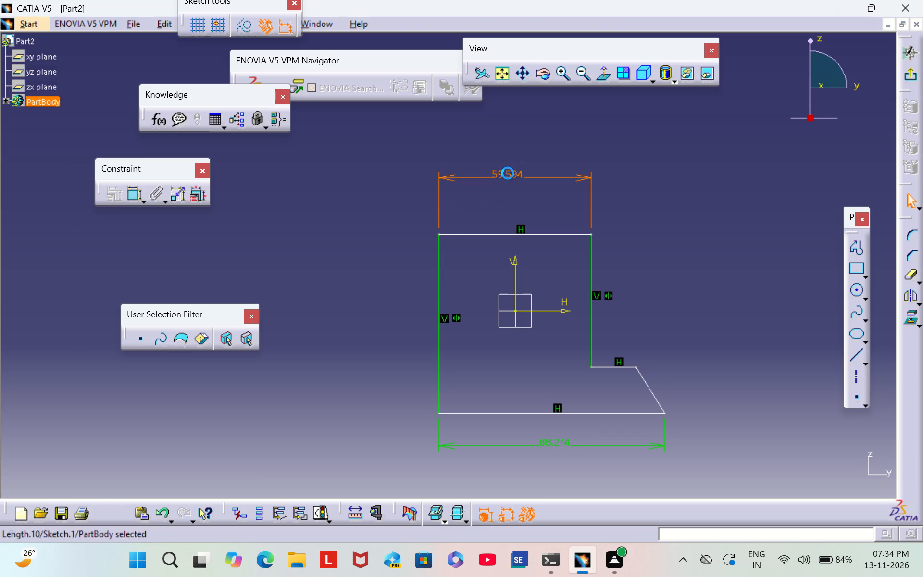
key("BackSpace")
type("40")
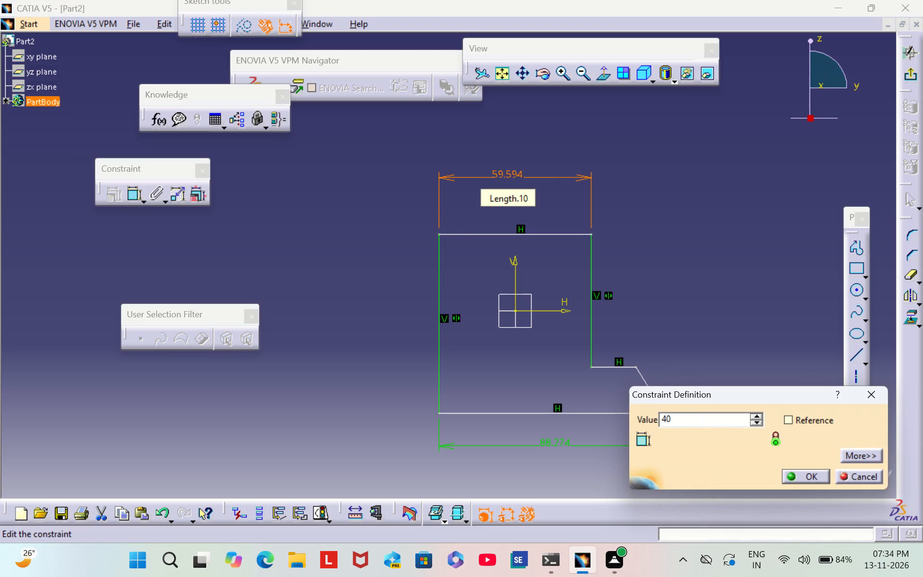
key("Return")
left_click(779, 289)
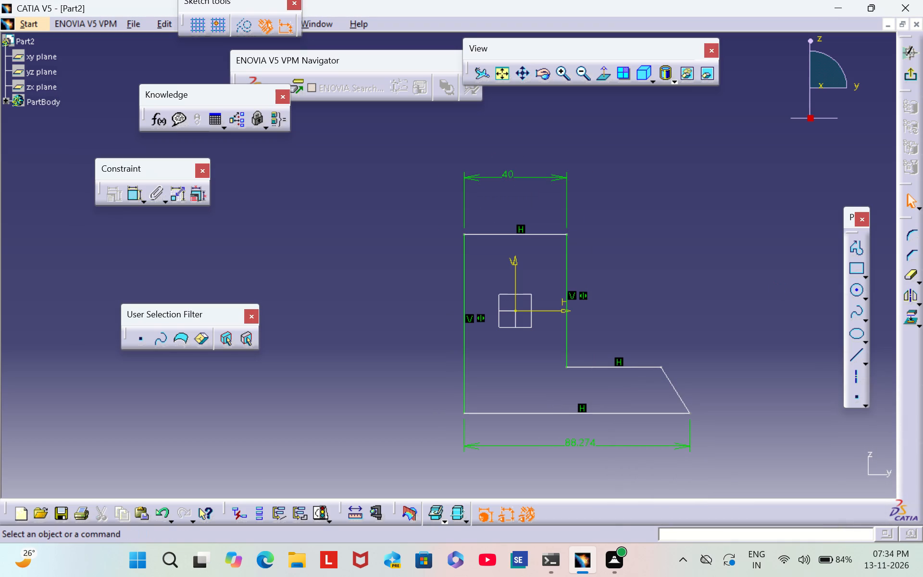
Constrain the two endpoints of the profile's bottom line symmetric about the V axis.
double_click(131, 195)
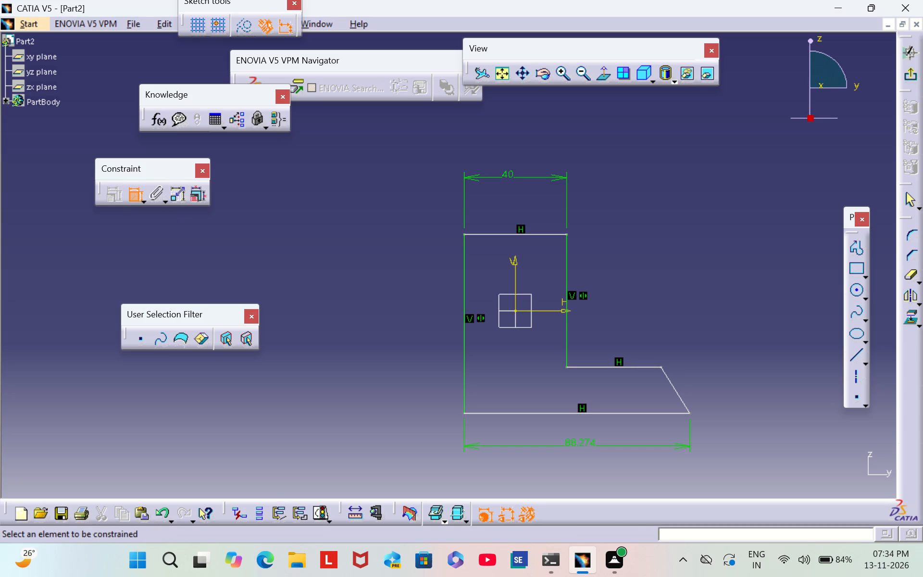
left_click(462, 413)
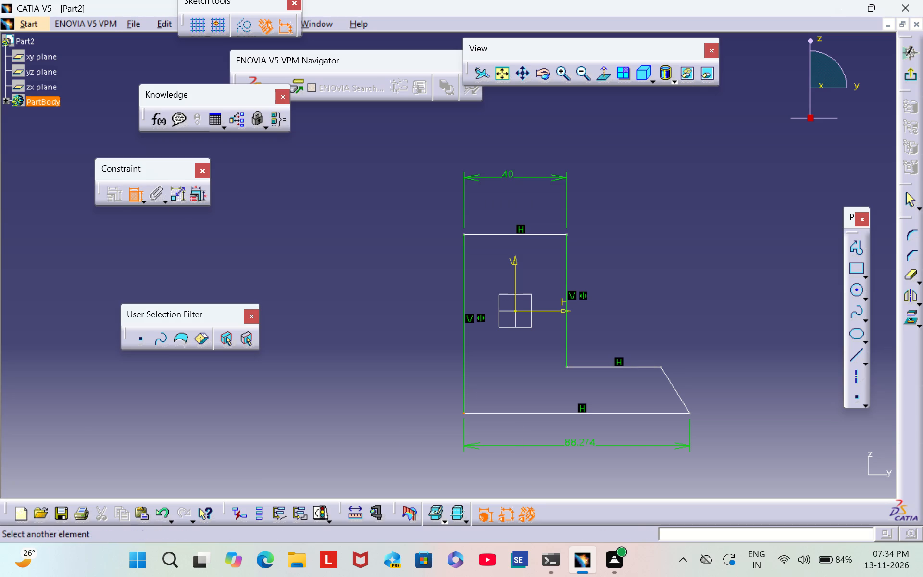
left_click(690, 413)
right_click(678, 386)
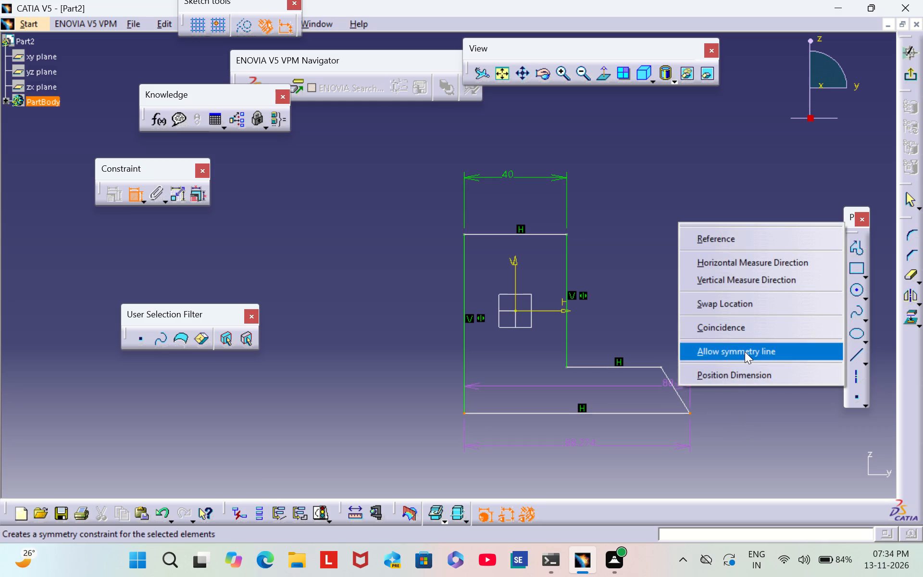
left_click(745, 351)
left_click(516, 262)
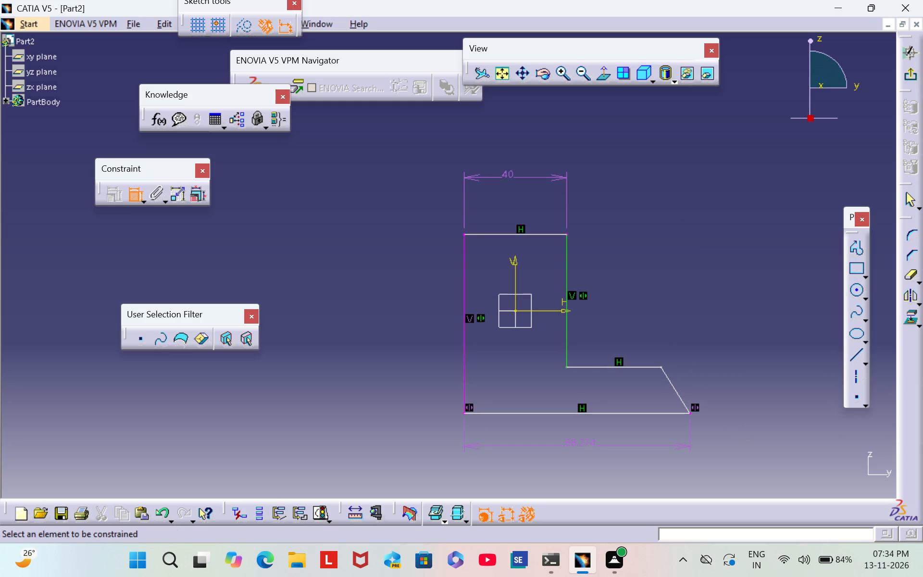
Delete the symmetry constraints on the two vertical sides and on the bottom line's endpoints.
right_click(583, 297)
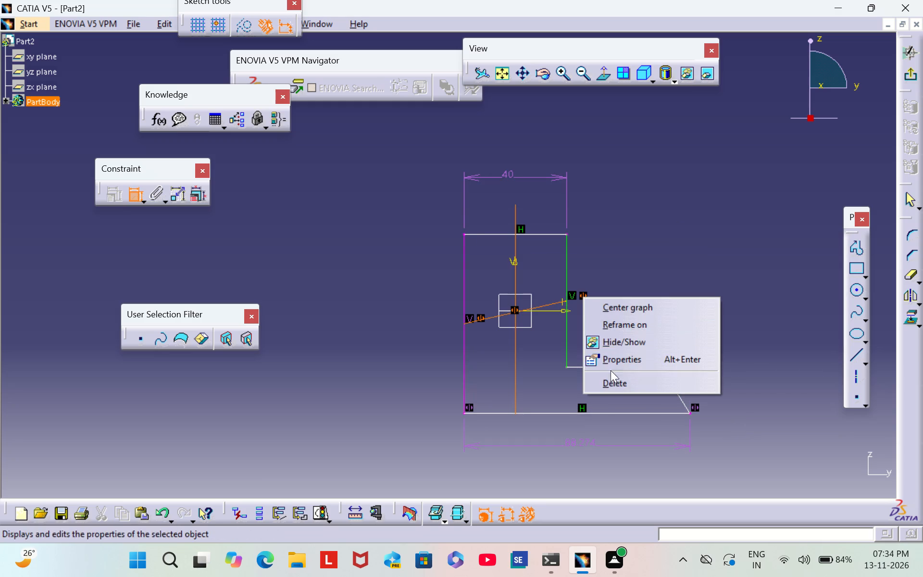
left_click(618, 384)
right_click(634, 406)
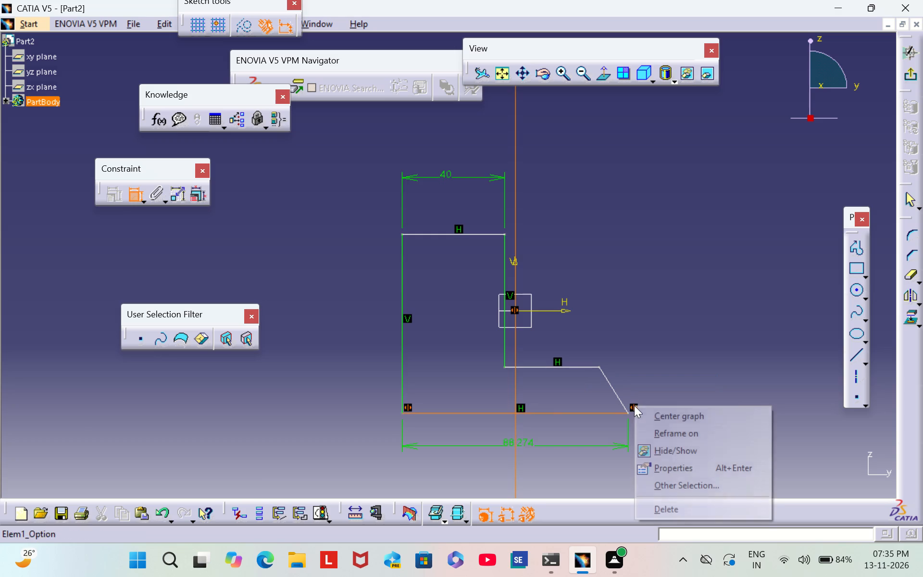
left_click(690, 502)
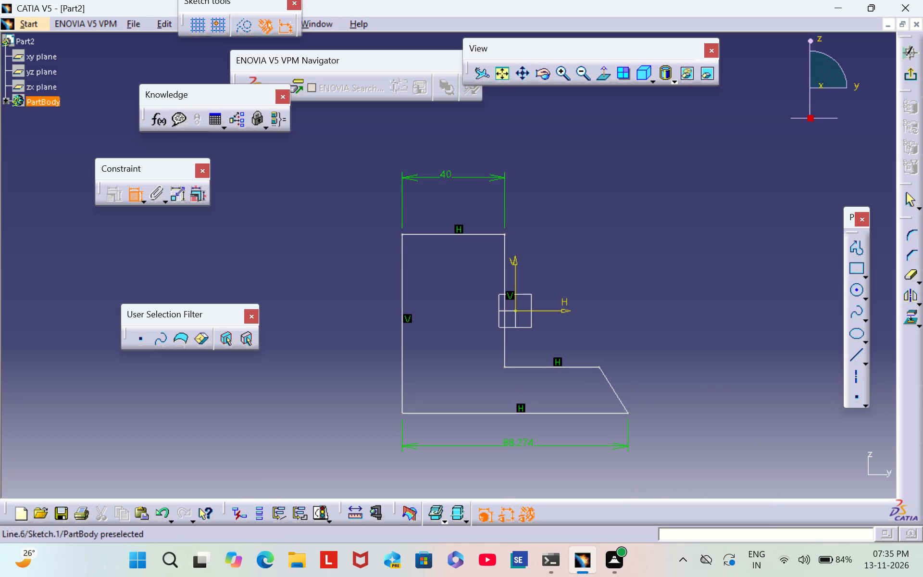
Constrain the bottom line's left and right endpoints symmetric about the V axis.
left_click(402, 414)
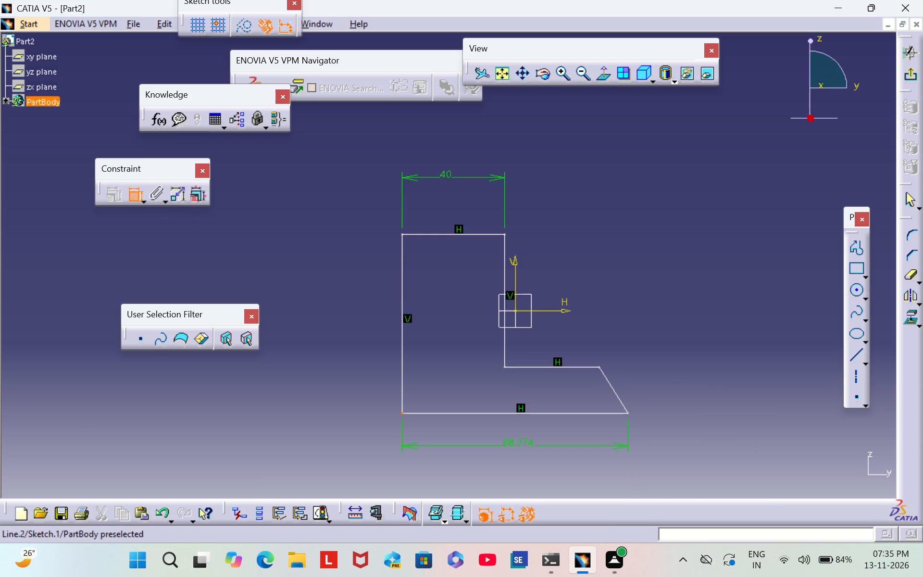
left_click(626, 414)
right_click(597, 350)
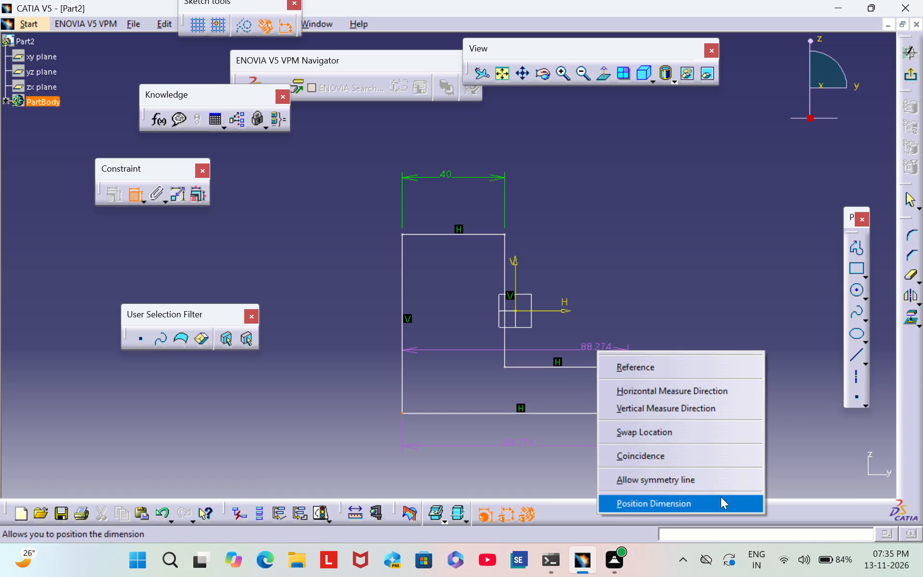
left_click(714, 479)
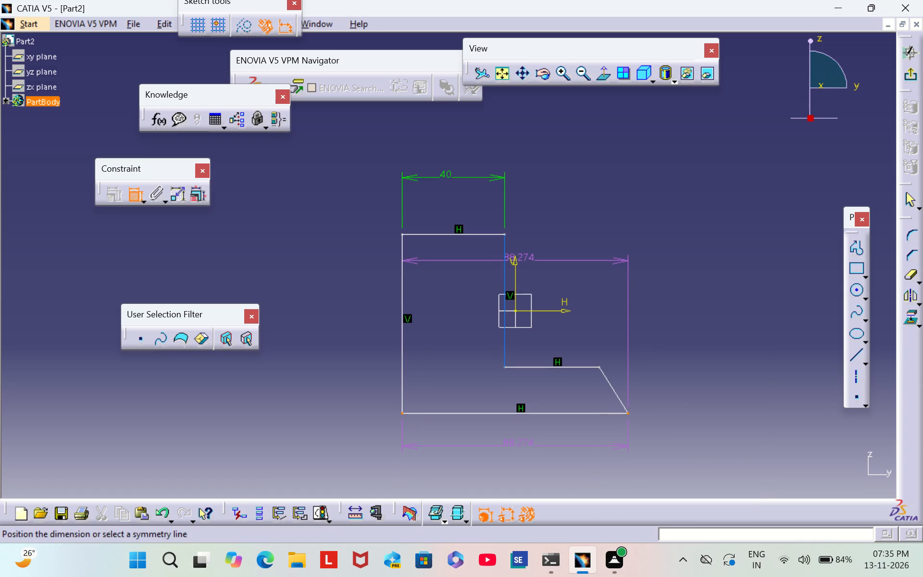
left_click(515, 263)
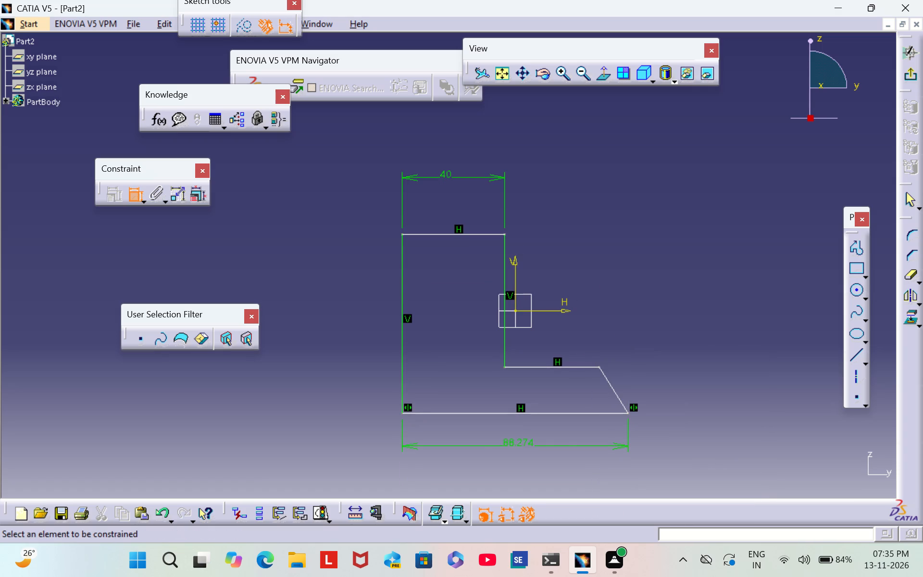
Set the bottom line's length to 58 mm.
double_click(522, 442)
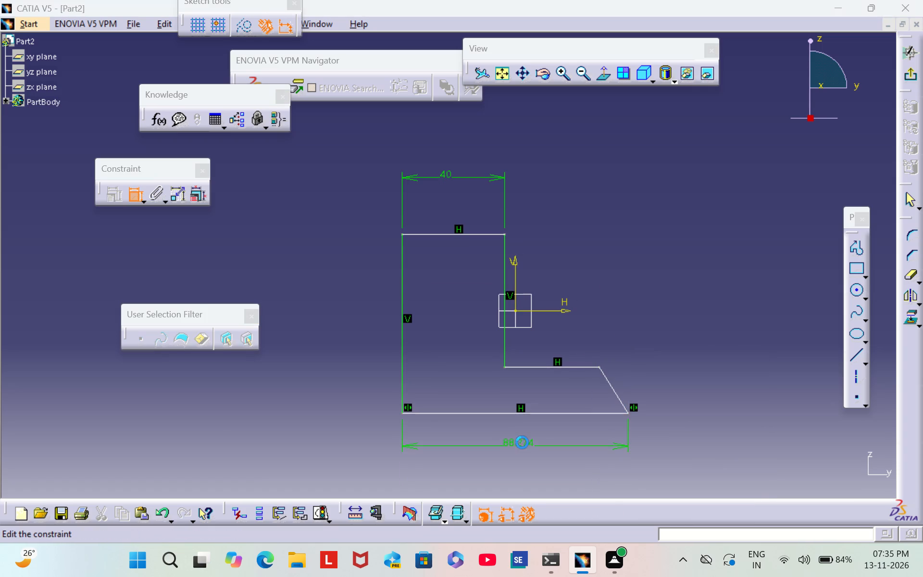
key("BackSpace")
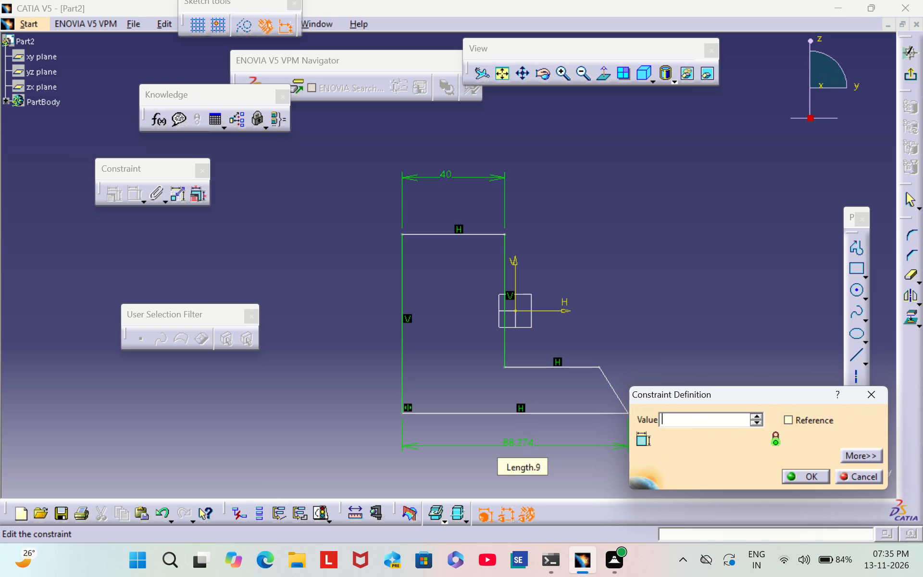
type("58")
key("Return")
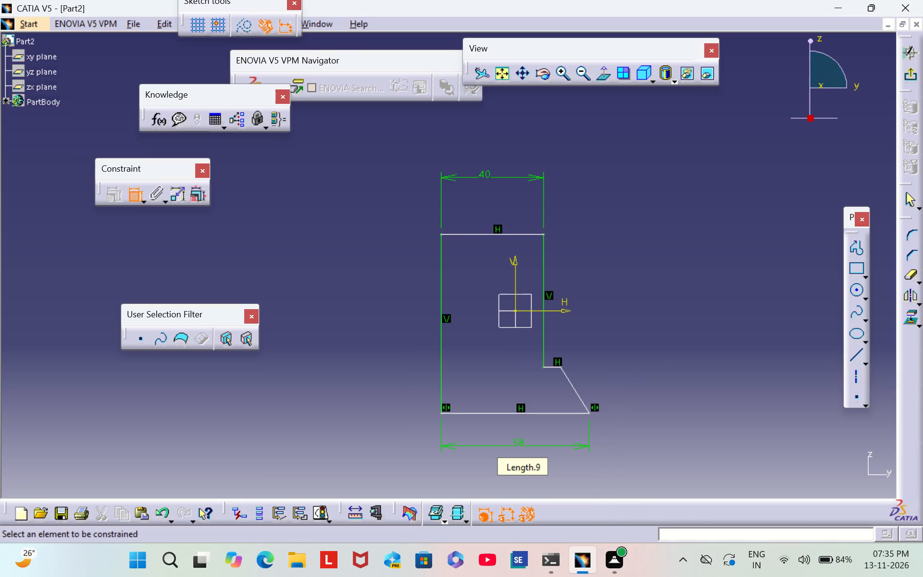
left_click(653, 367)
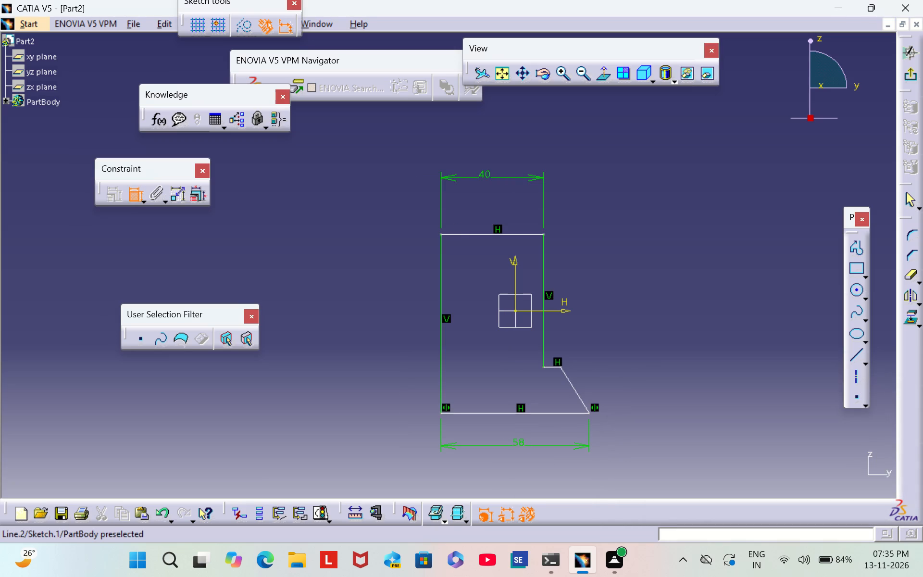
Dimension the foot's short horizontal top line, placing the dimension beside the foot, and set it to 10 mm.
left_click(551, 367)
left_click(603, 353)
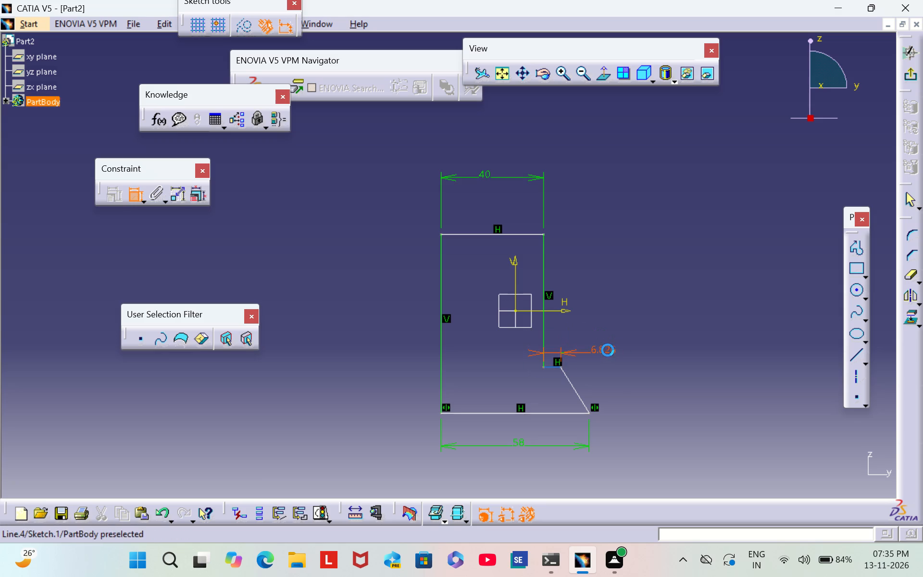
double_click(607, 350)
key("BackSpace")
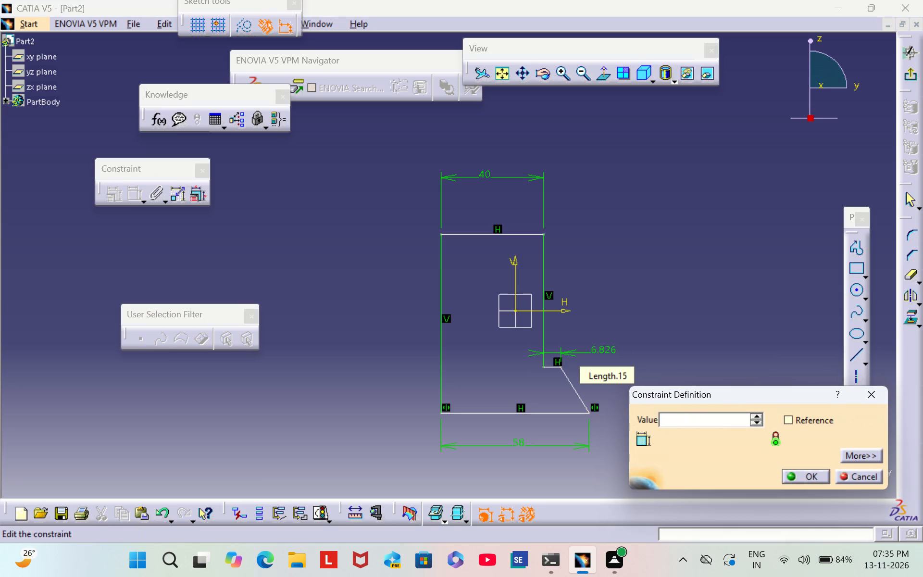
type("10")
key("Return")
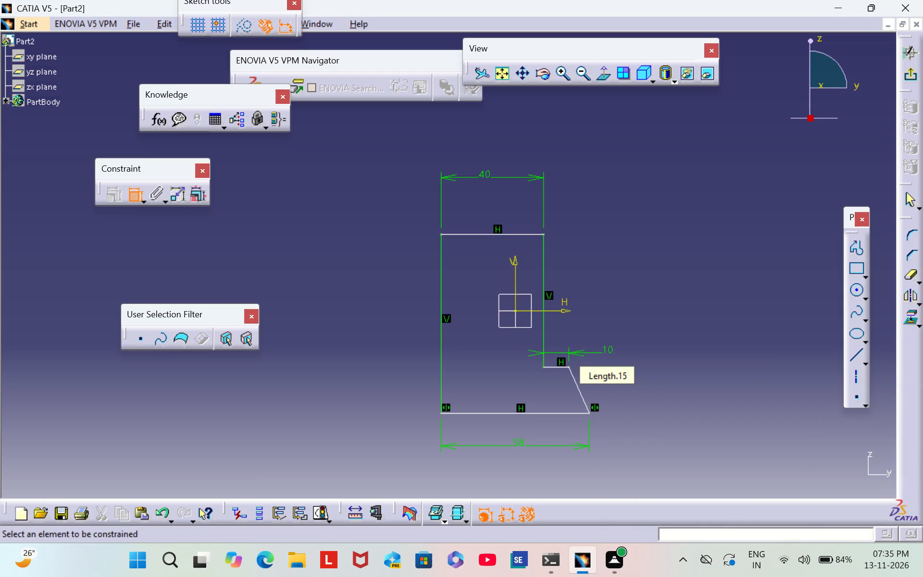
left_click(618, 348)
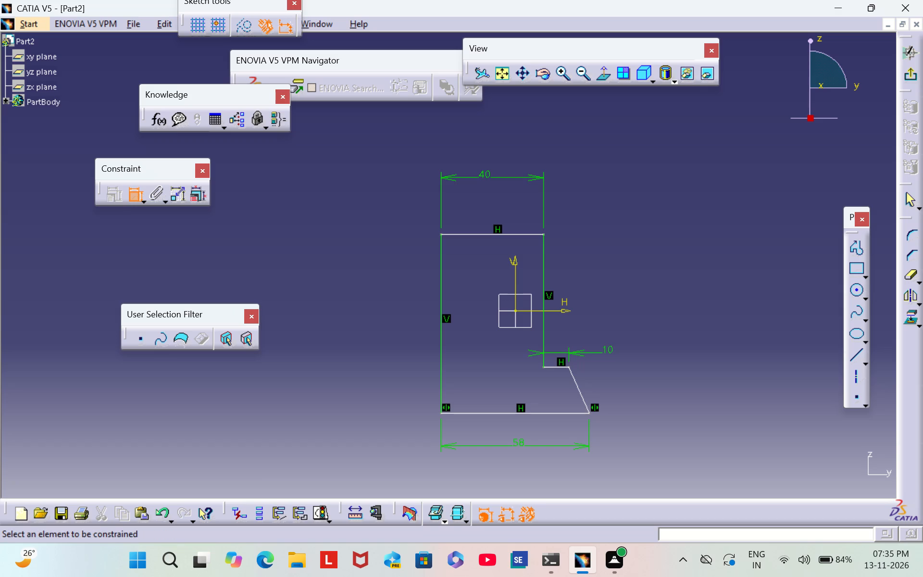
Dimension the height of the profile's left vertical side, placing the dimension outside the profile.
left_click(441, 332)
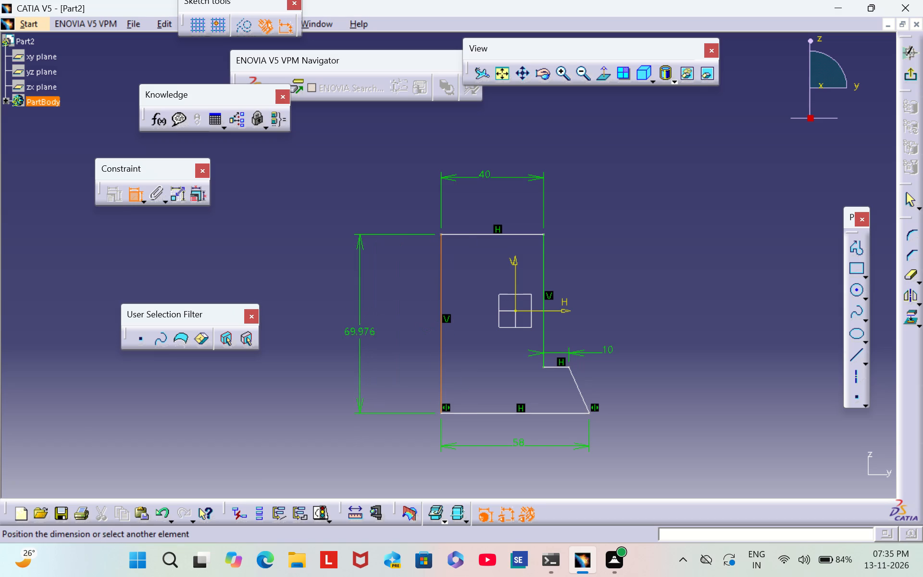
left_click(360, 339)
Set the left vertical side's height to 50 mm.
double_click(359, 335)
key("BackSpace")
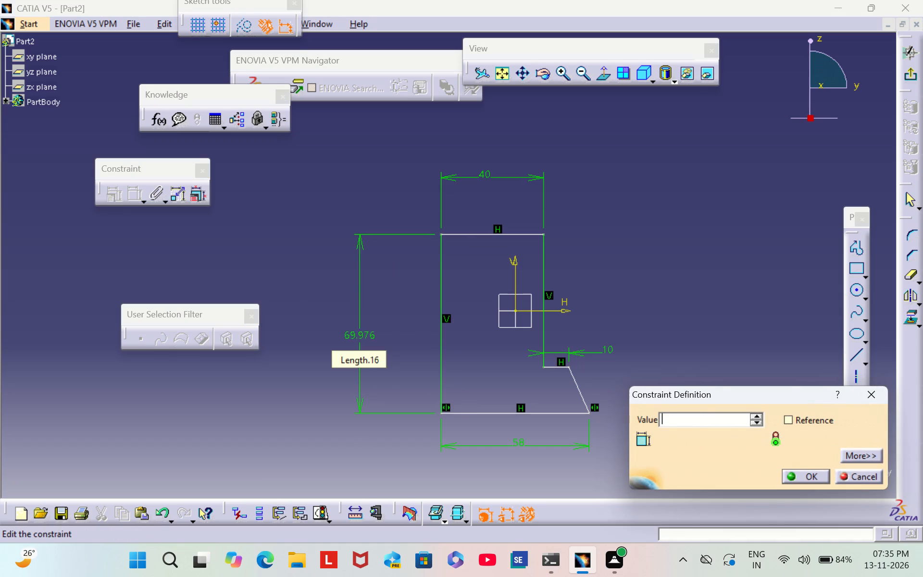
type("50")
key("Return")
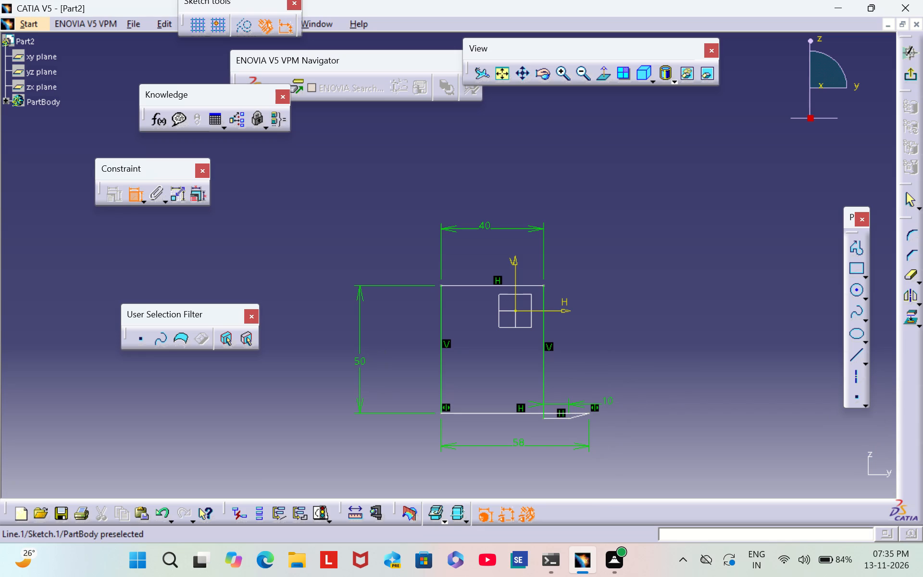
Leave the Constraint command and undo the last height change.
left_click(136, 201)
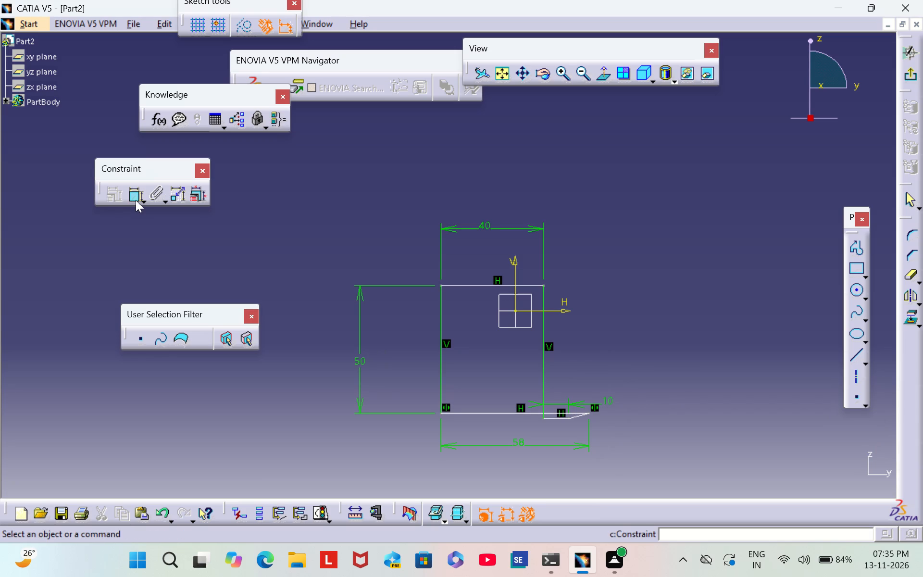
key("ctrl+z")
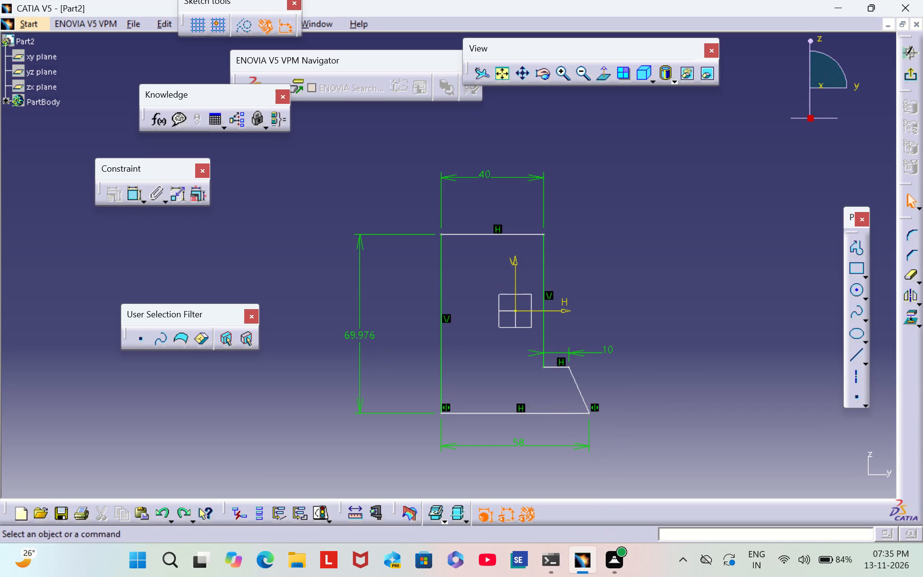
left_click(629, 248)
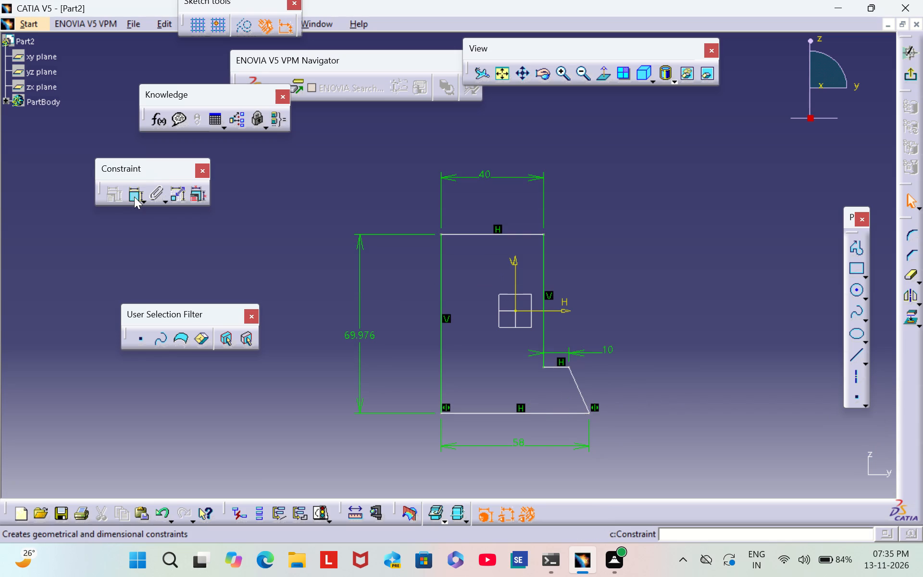
Constrain the profile's top and bottom horizontal lines symmetric about the H axis.
double_click(136, 197)
left_click(483, 232)
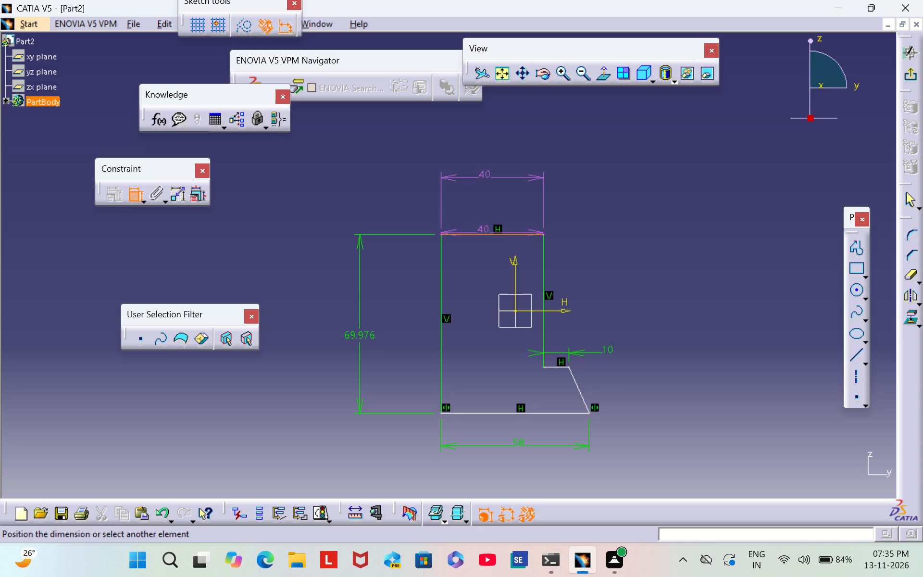
left_click(503, 412)
right_click(503, 351)
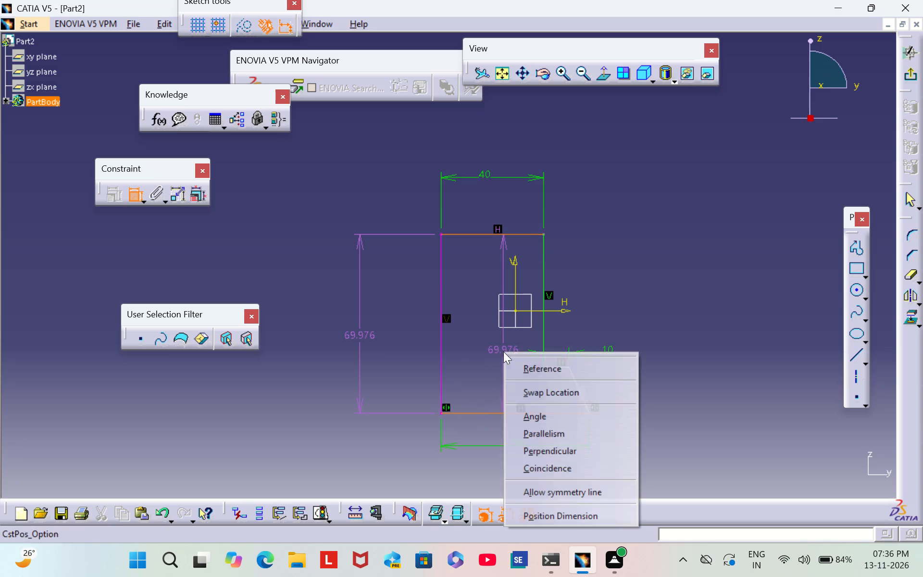
left_click(561, 492)
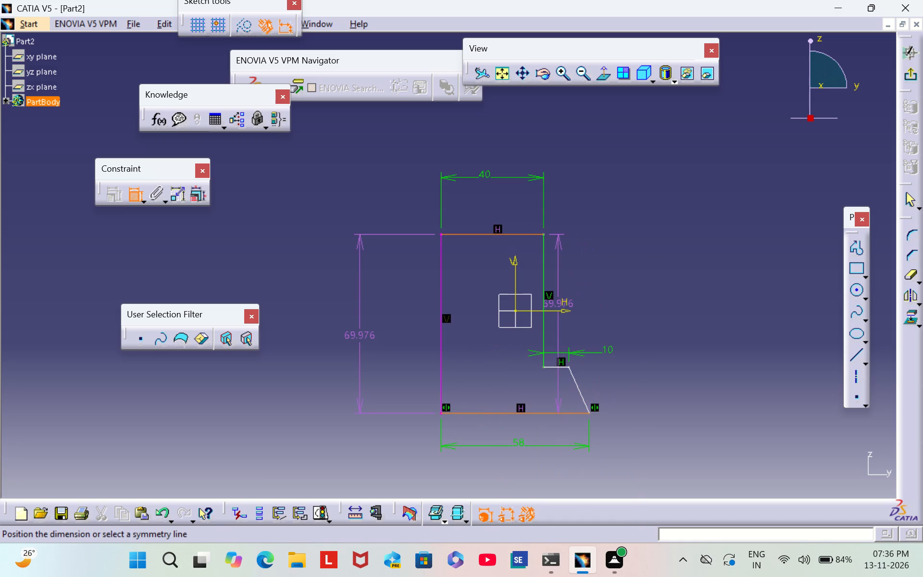
left_click(567, 306)
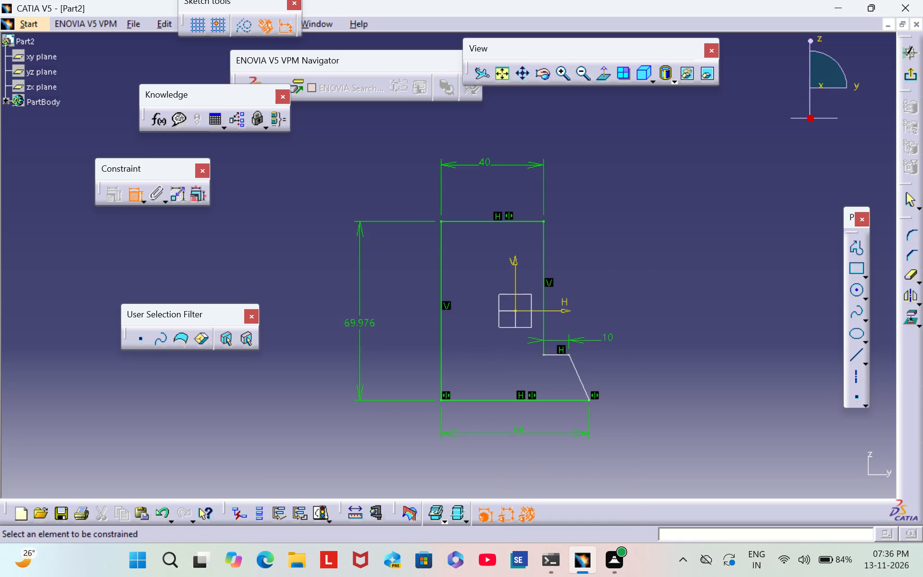
Set the left vertical side's height to 50 mm.
double_click(362, 323)
key("BackSpace")
type("50")
key("Return")
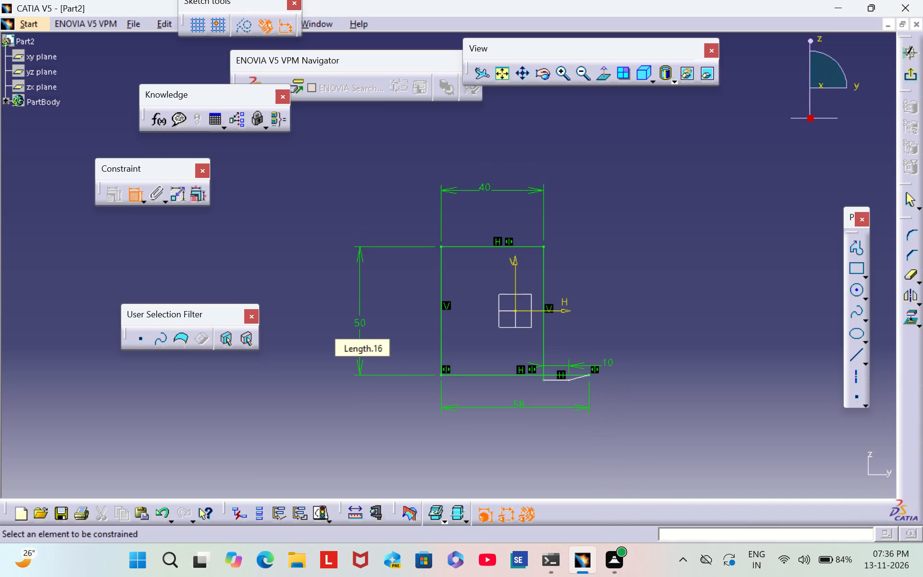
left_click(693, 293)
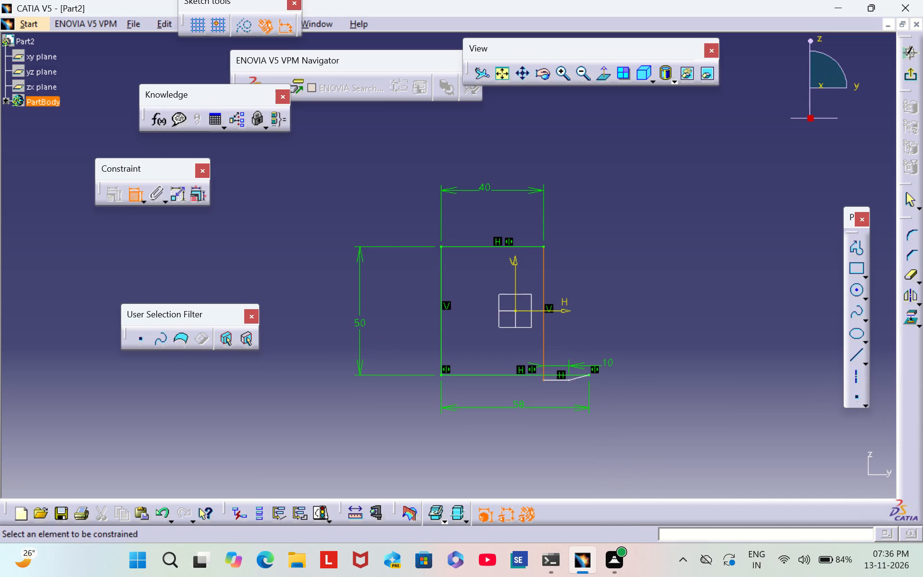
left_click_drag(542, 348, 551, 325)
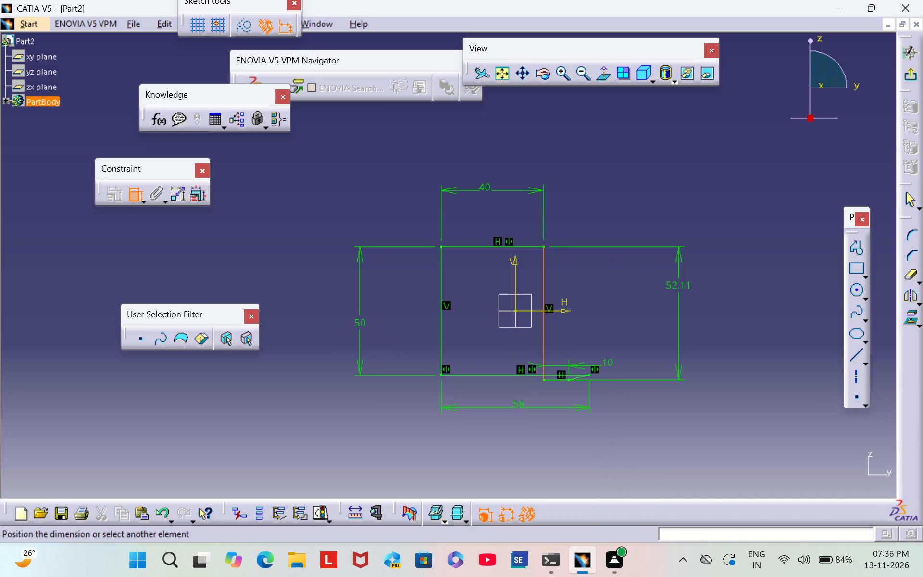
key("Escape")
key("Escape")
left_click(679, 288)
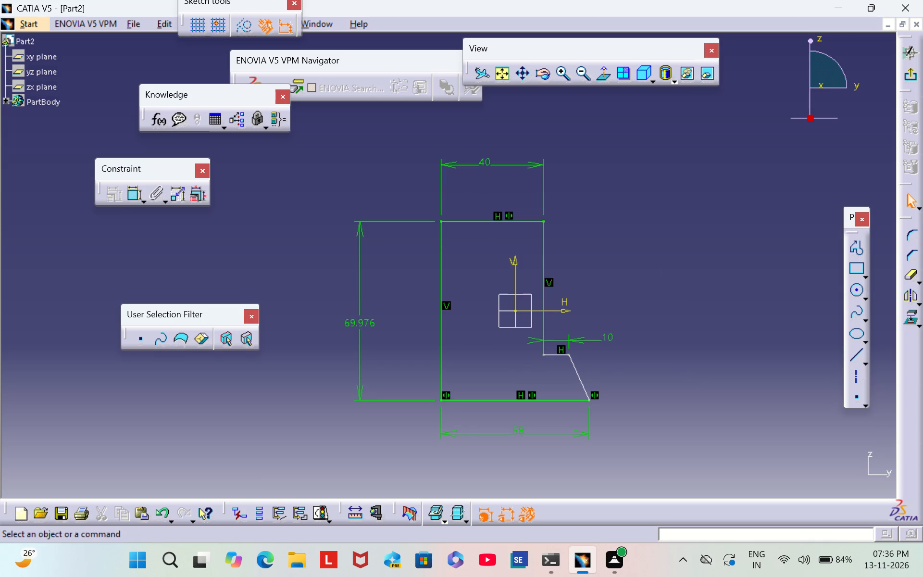
Set the profile's left vertical side height to 50 mm.
double_click(356, 326)
key("BackSpace")
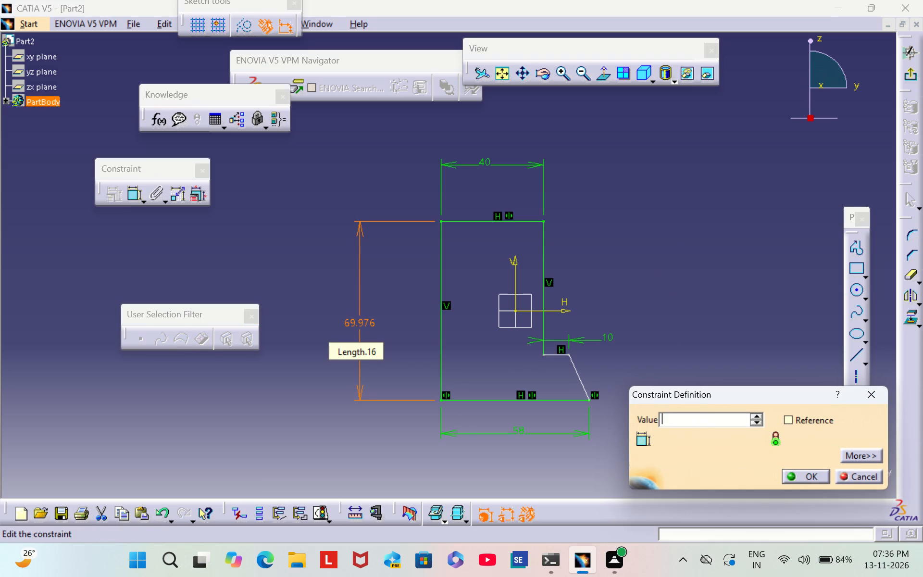
key("5")
key("0")
key("Return")
left_click(728, 339)
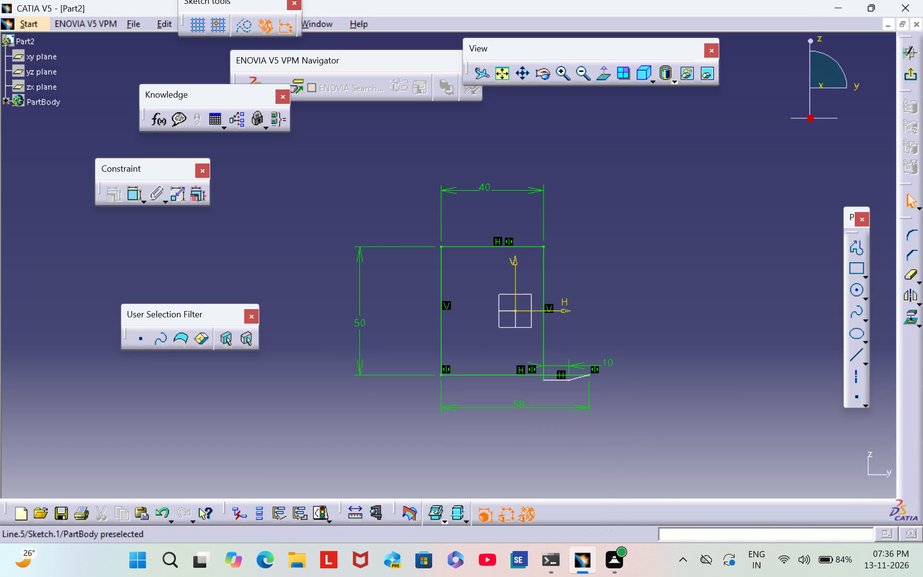
Dimension the profile's right vertical side above the foot and set its length to 30 mm.
left_click(127, 199)
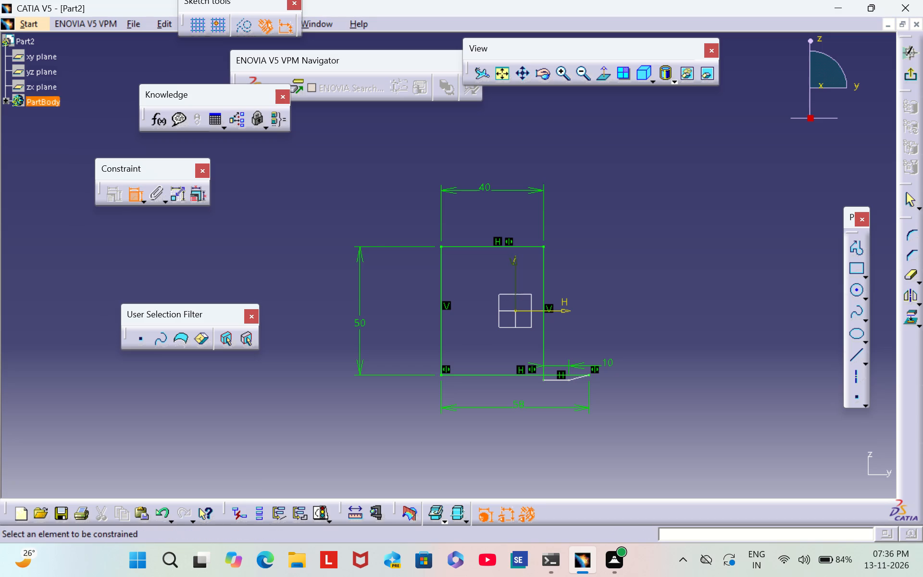
left_click(541, 283)
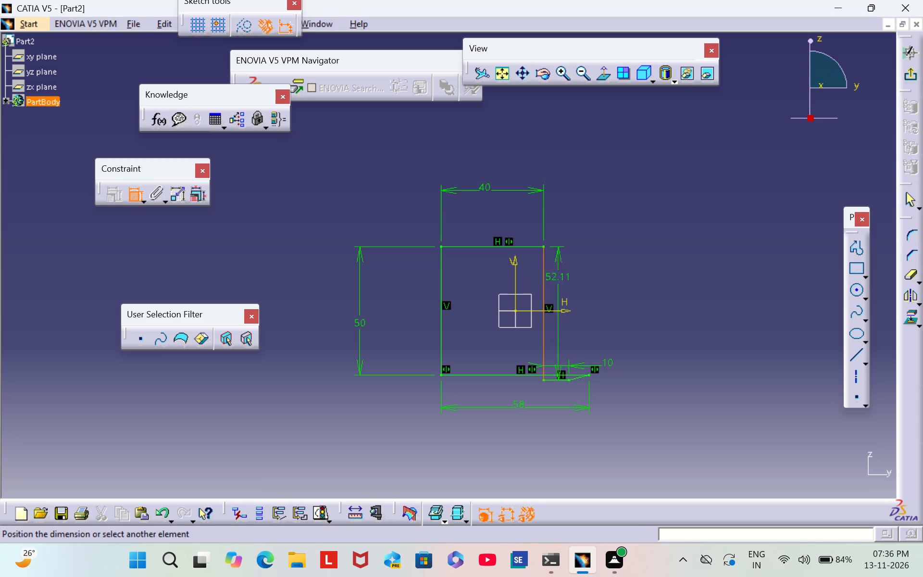
left_click(614, 309)
double_click(613, 307)
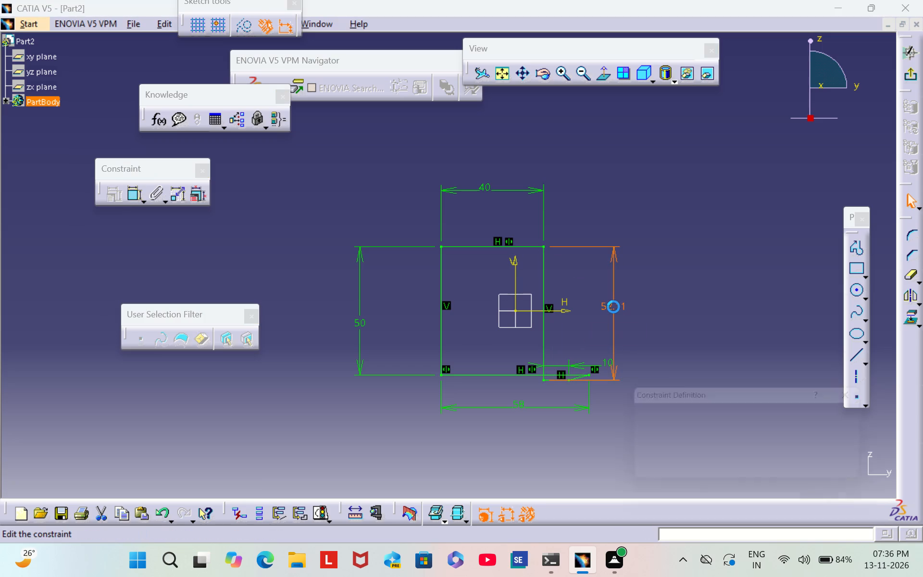
key("BackSpace")
type("30")
key("Return")
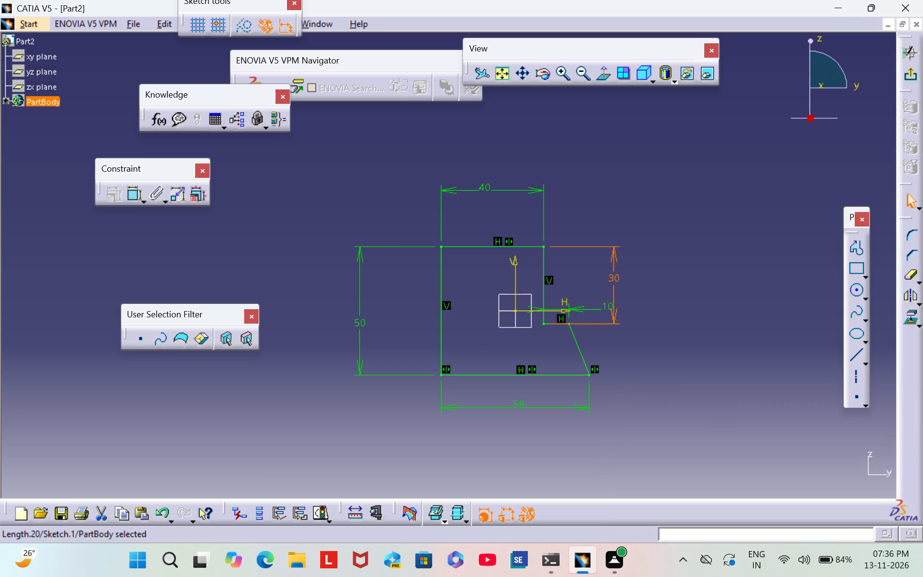
left_click(651, 296)
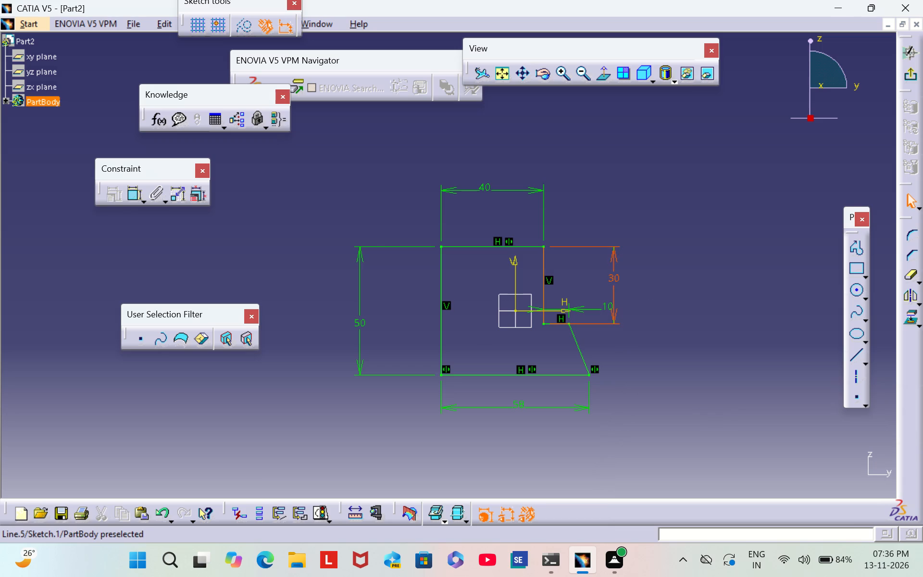
Move the 30 mm dimension closer to the profile and try to move the 10 mm dimension upward.
left_click_drag(613, 245, 565, 245)
left_click(604, 257)
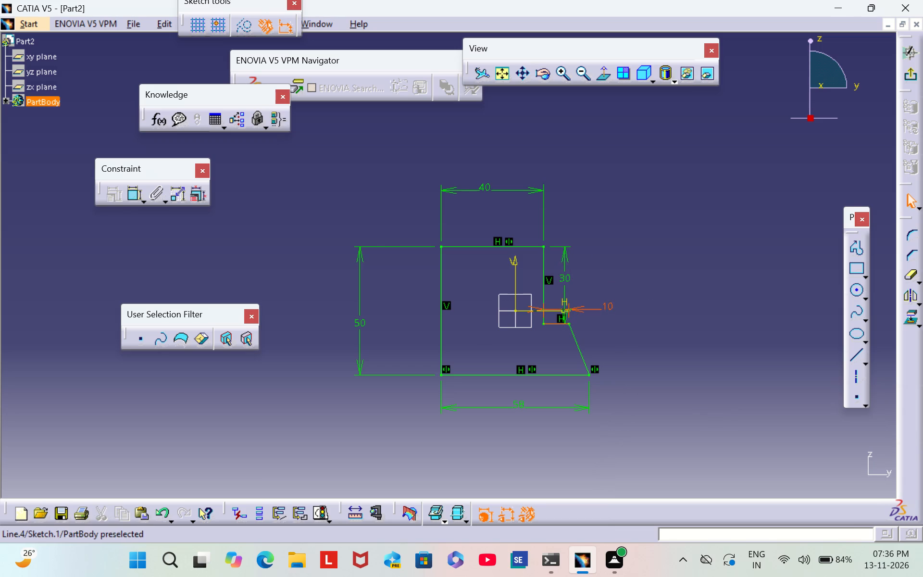
left_click_drag(605, 306, 607, 278)
left_click(633, 289)
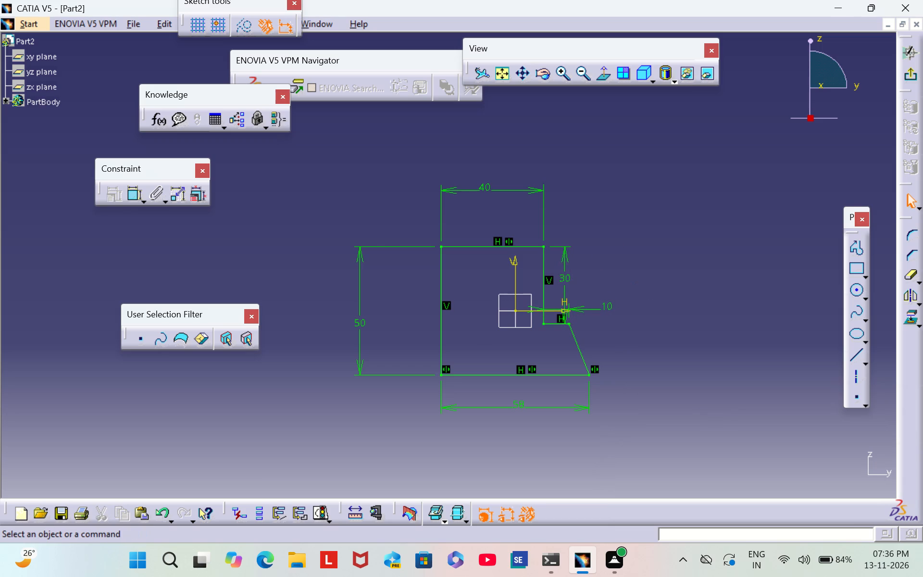
Exit the sketch and pad the profile 80 mm in the reversed direction.
left_click(903, 80)
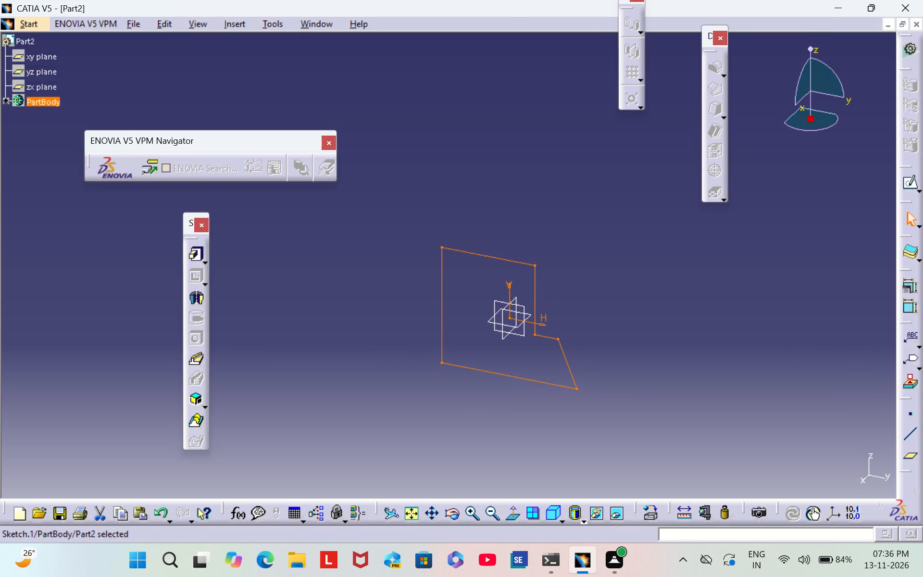
left_click(200, 256)
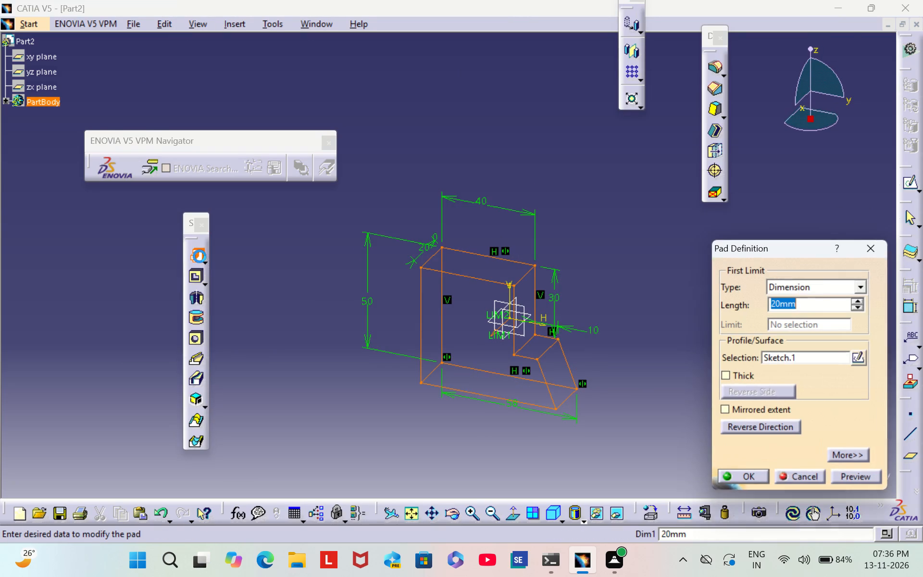
left_click(741, 426)
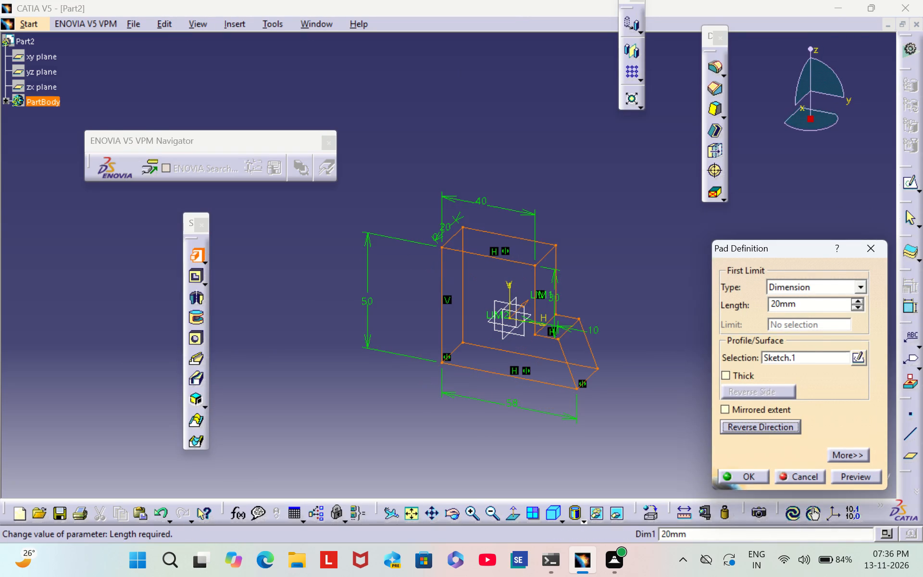
left_click(807, 303)
key("BackSpace")
key("BackSpace")
key("BackSpace")
key("BackSpace")
key("BackSpace")
key("BackSpace")
key("BackSpace")
key("BackSpace")
key("BackSpace")
key("BackSpace")
key("BackSpace")
key("BackSpace")
key("BackSpace")
key("BackSpace")
key("BackSpace")
key("BackSpace")
key("BackSpace")
key("BackSpace")
key("BackSpace")
key("BackSpace")
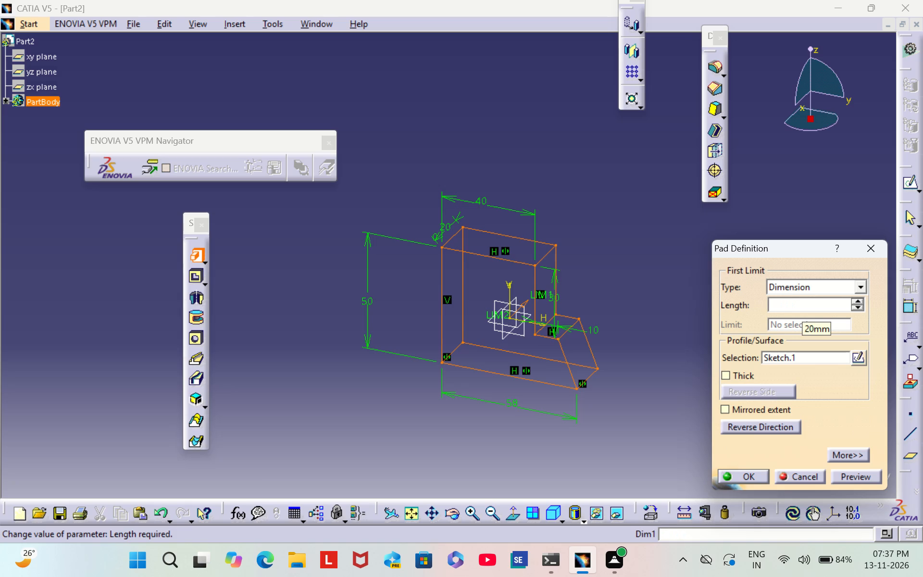
type("80")
key("Return")
left_click(771, 297)
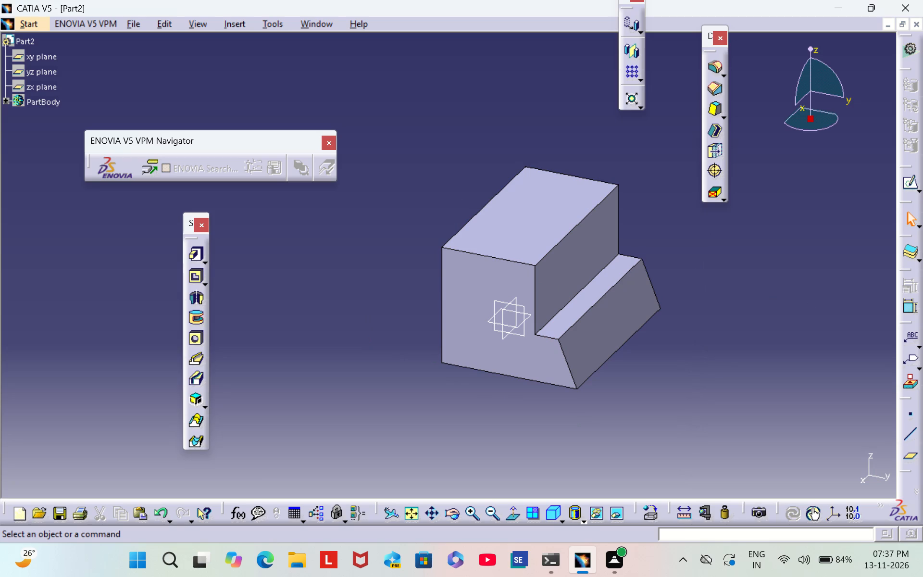
Start a sketch on the vertical face above the foot and draw a circle about 48 mm in diameter centred on its top edge.
left_click(561, 255)
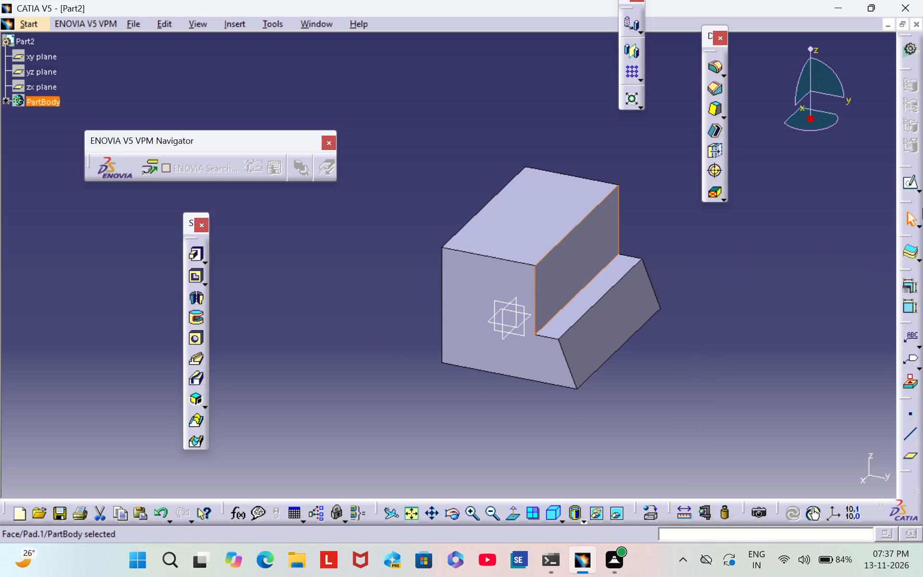
left_click(912, 187)
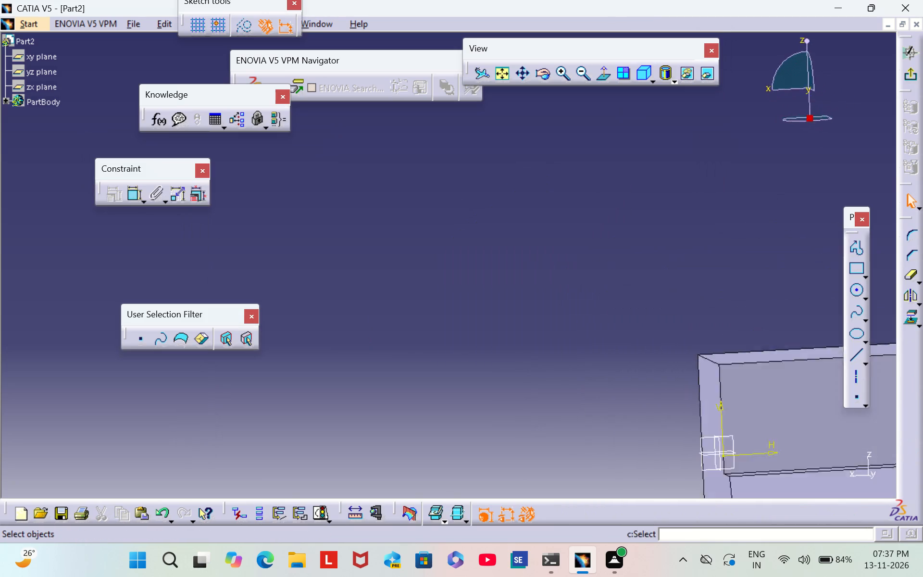
middle_click_drag(605, 364, 320, 172)
scroll(482, 272, "down", 1)
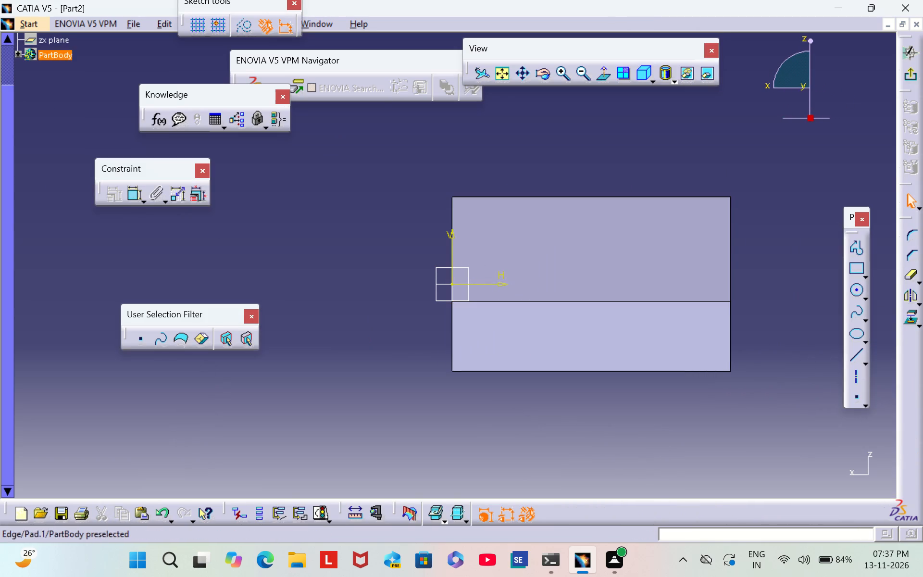
middle_click_drag(750, 158, 646, 168)
scroll(650, 169, "up", 1)
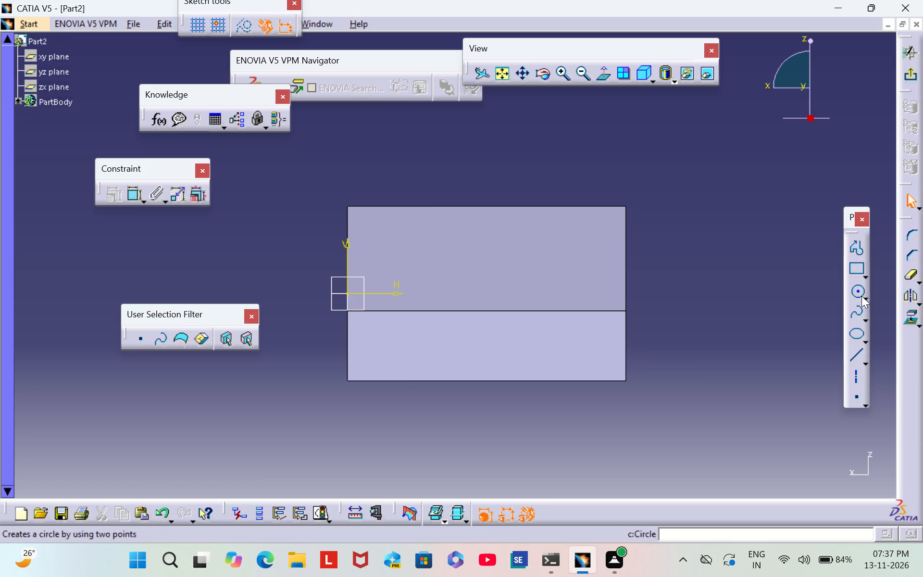
left_click(858, 291)
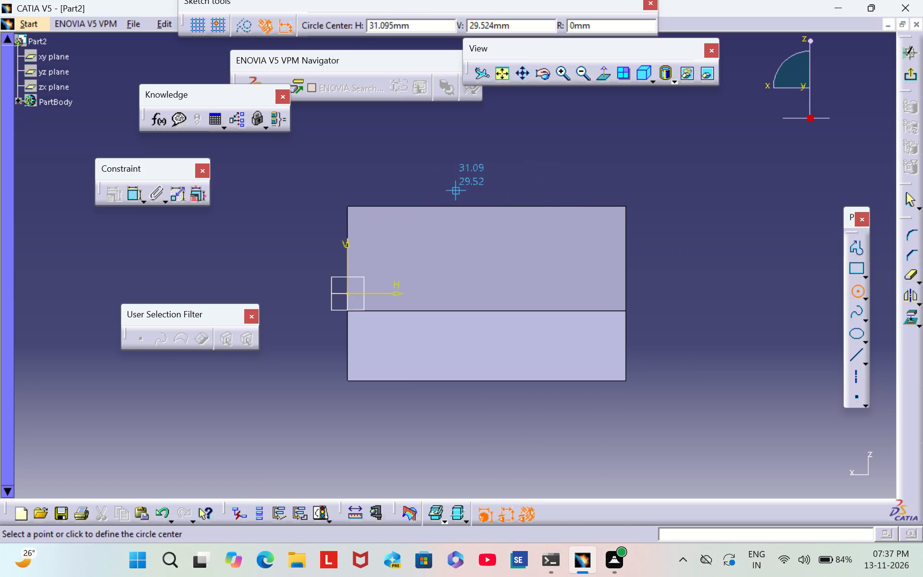
left_click(483, 206)
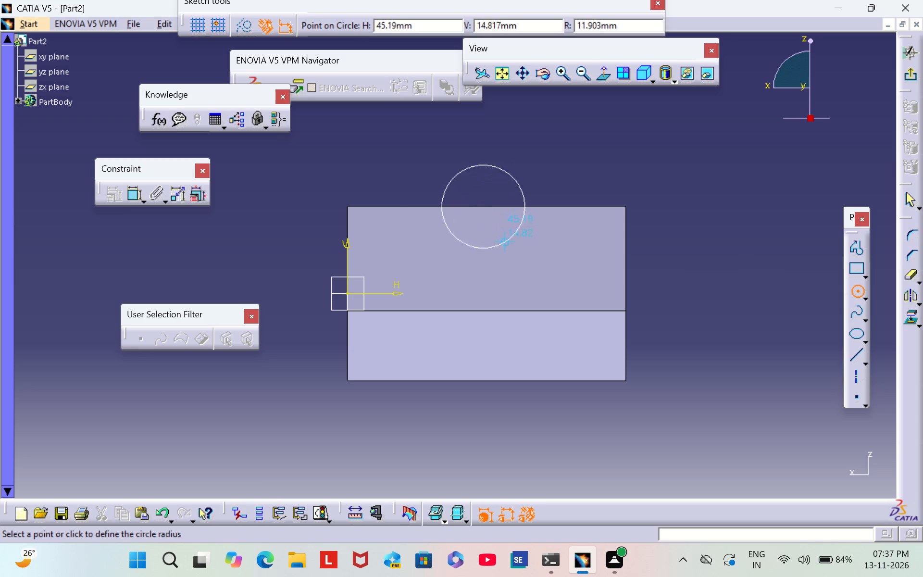
left_click(534, 274)
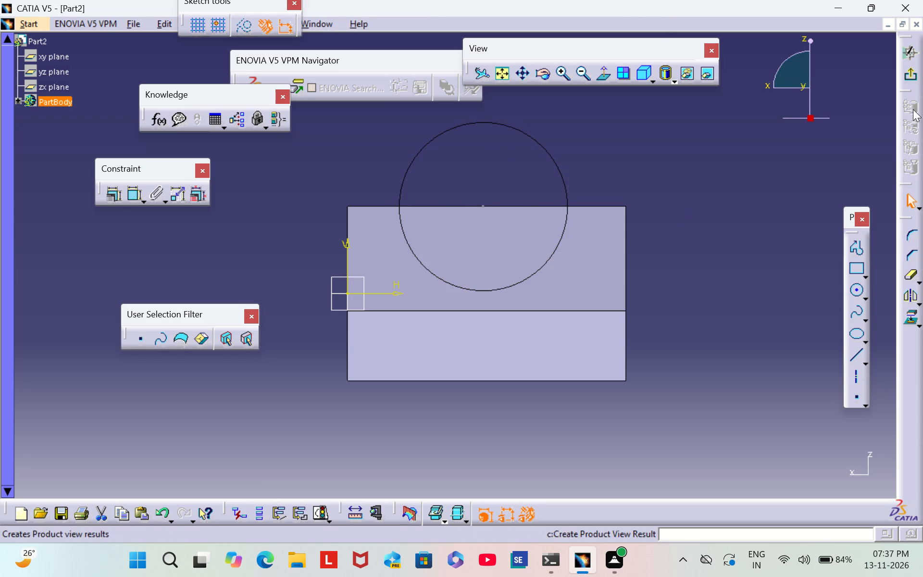
Dimension the circle and set its diameter to 64 mm.
left_click(133, 197)
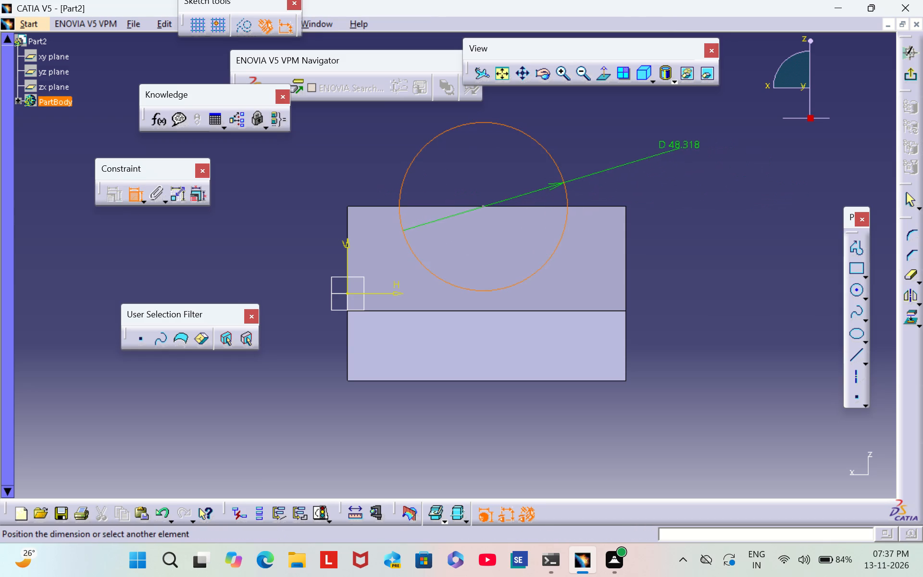
left_click(665, 151)
double_click(663, 149)
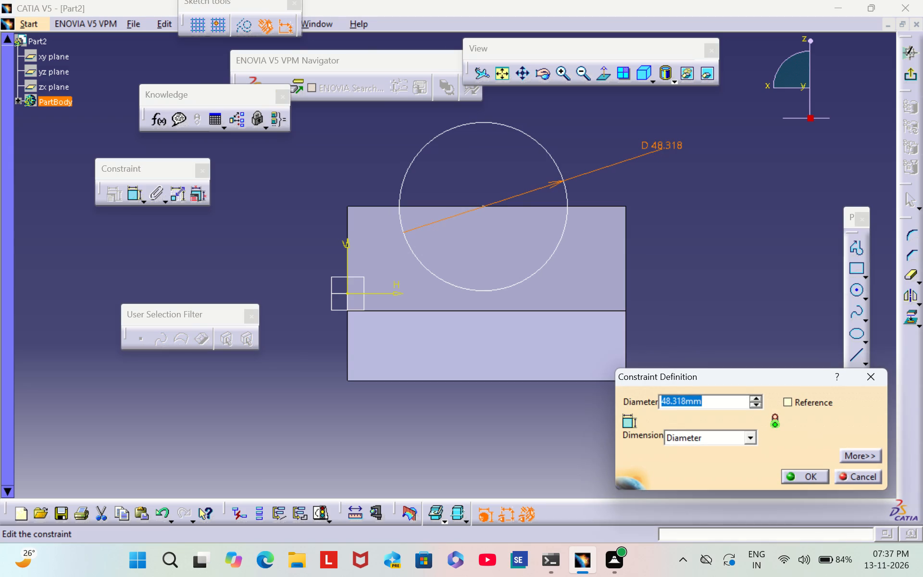
key("BackSpace")
type("64")
key("Return")
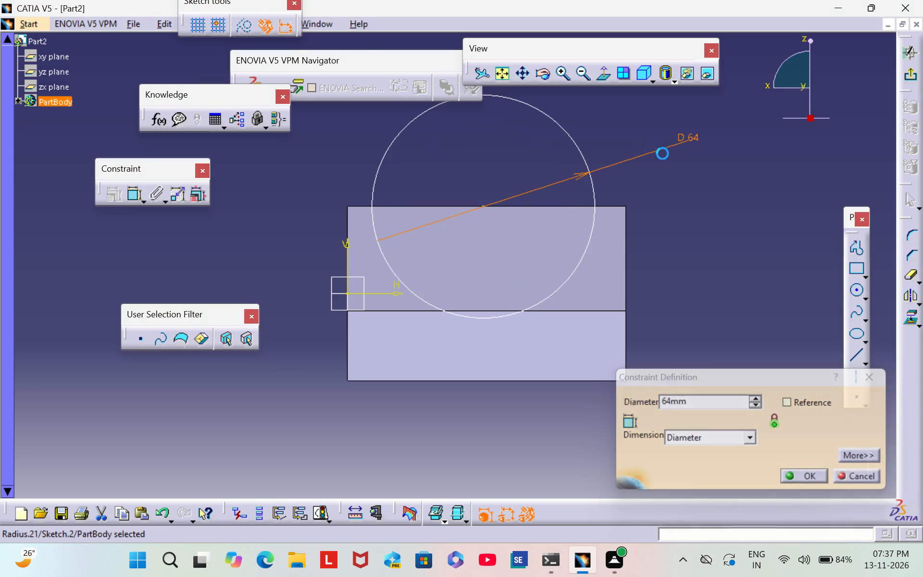
left_click(698, 197)
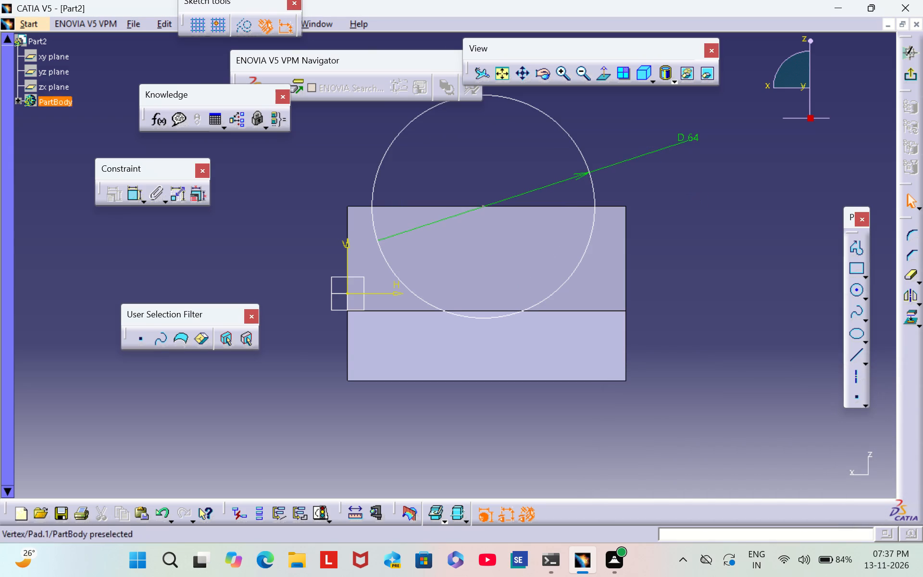
Constrain the circle's centre to be coincident with the top edge of the block's upright face.
triple_click(128, 193)
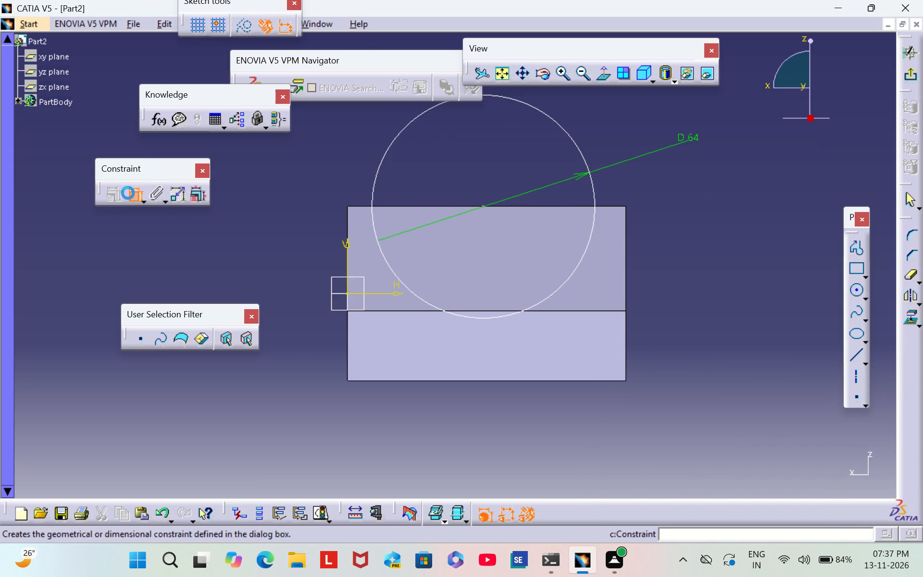
left_click(128, 193)
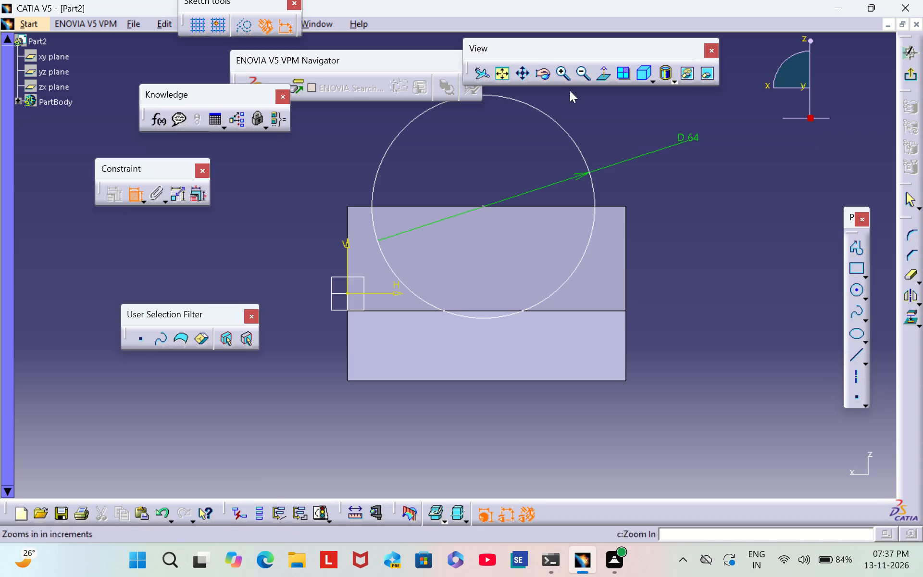
triple_click(569, 77)
triple_click(569, 77)
double_click(569, 77)
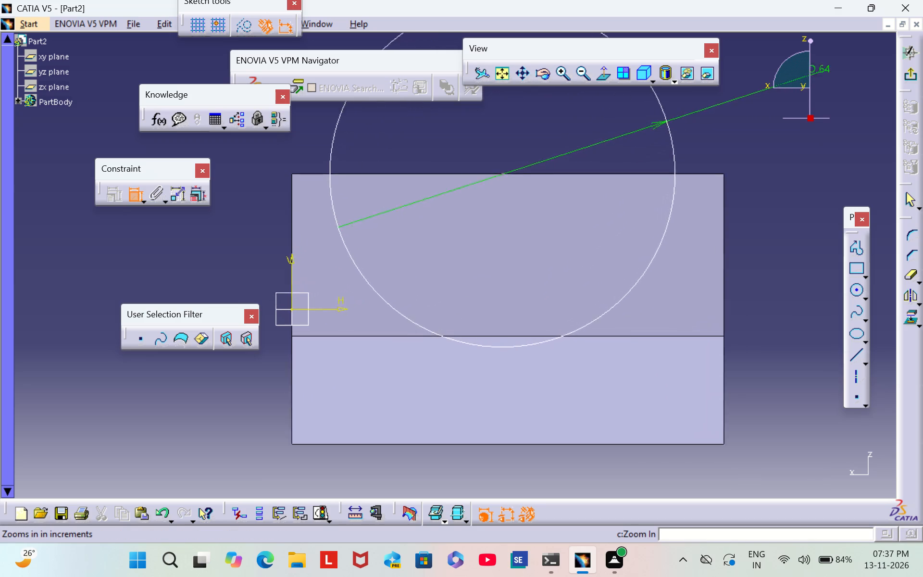
middle_click_drag(550, 240, 517, 368)
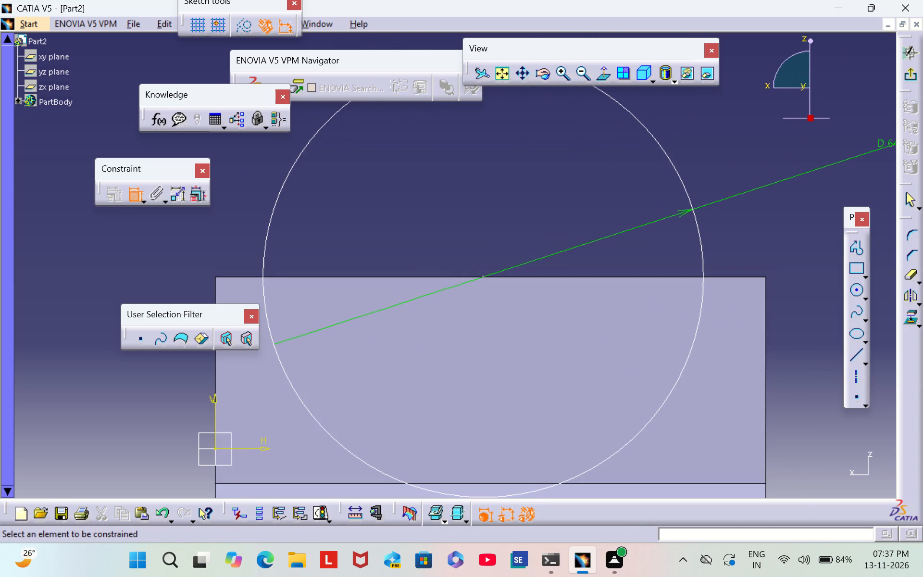
left_click(483, 276)
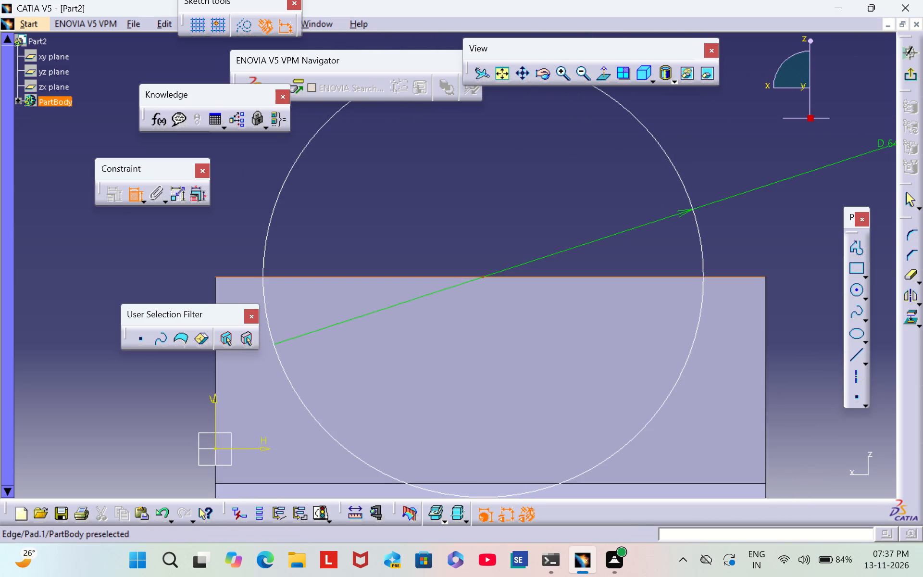
left_click(501, 274)
right_click(500, 274)
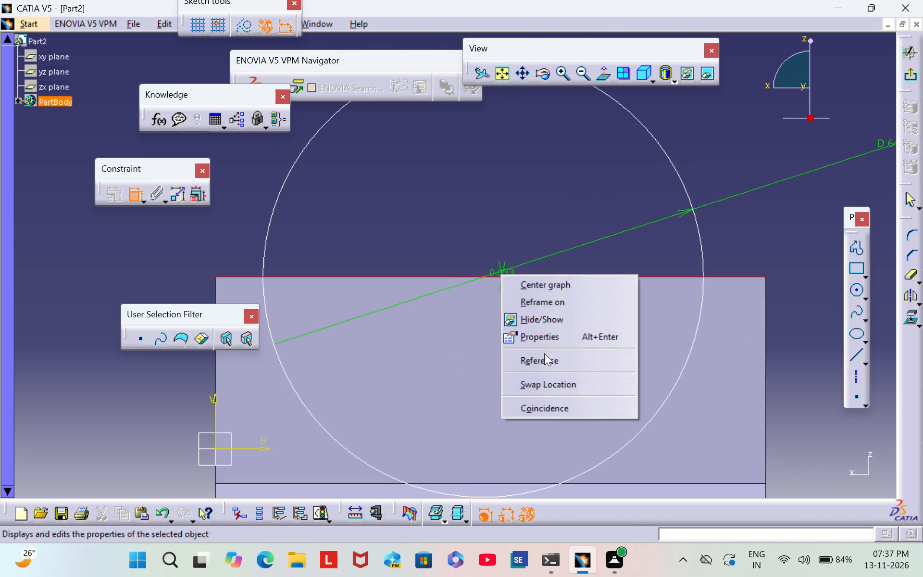
left_click(546, 407)
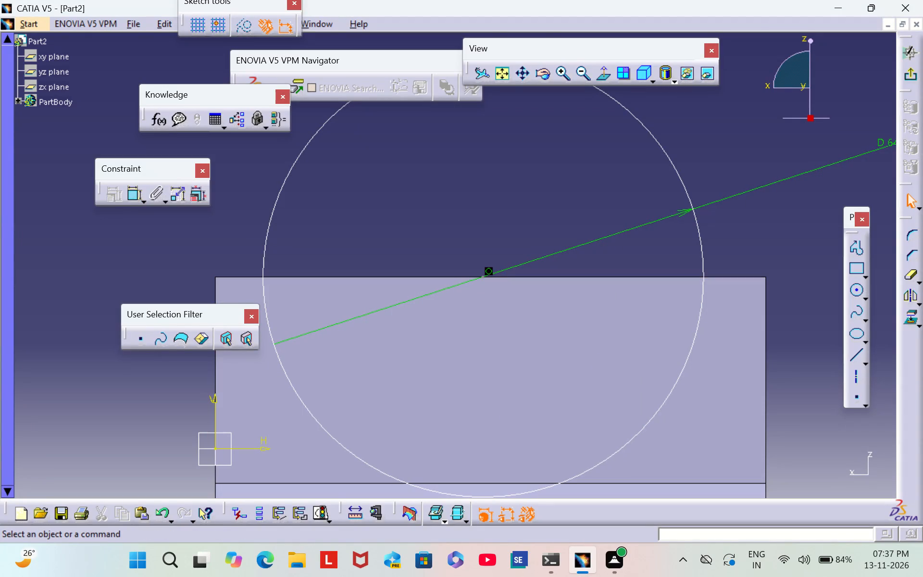
Change the circle's diameter dimension to a radius dimension and set it to 25 mm.
triple_click(584, 75)
double_click(584, 75)
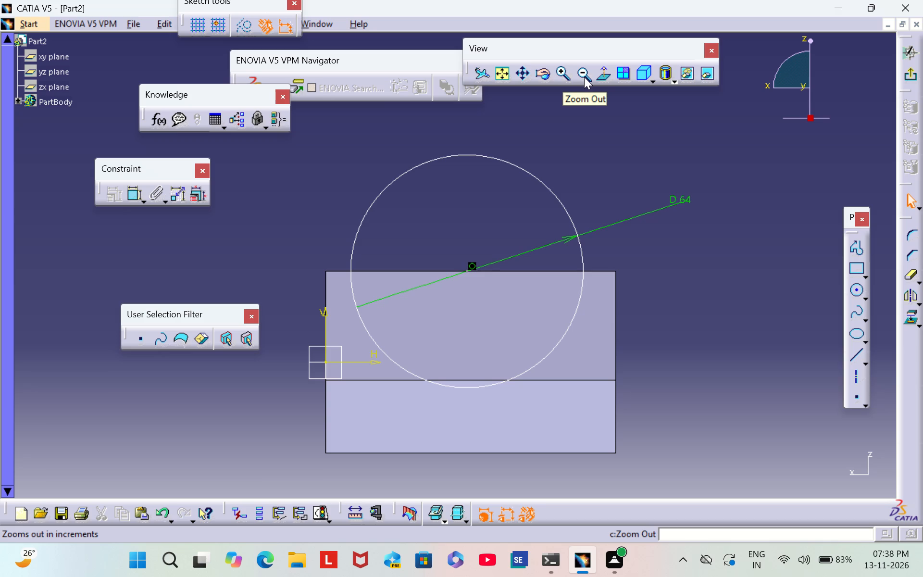
double_click(680, 201)
double_click(680, 200)
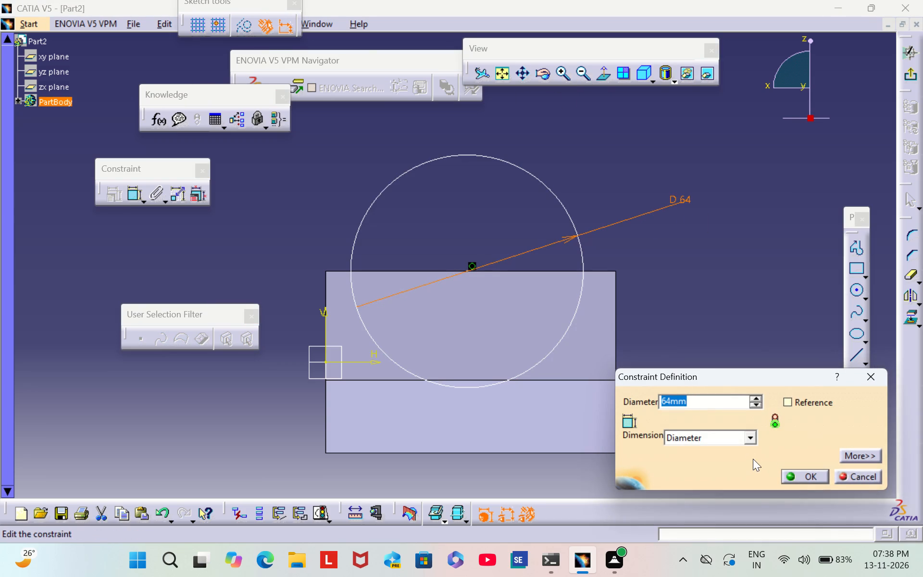
left_click(747, 440)
left_click(708, 448)
left_click(699, 406)
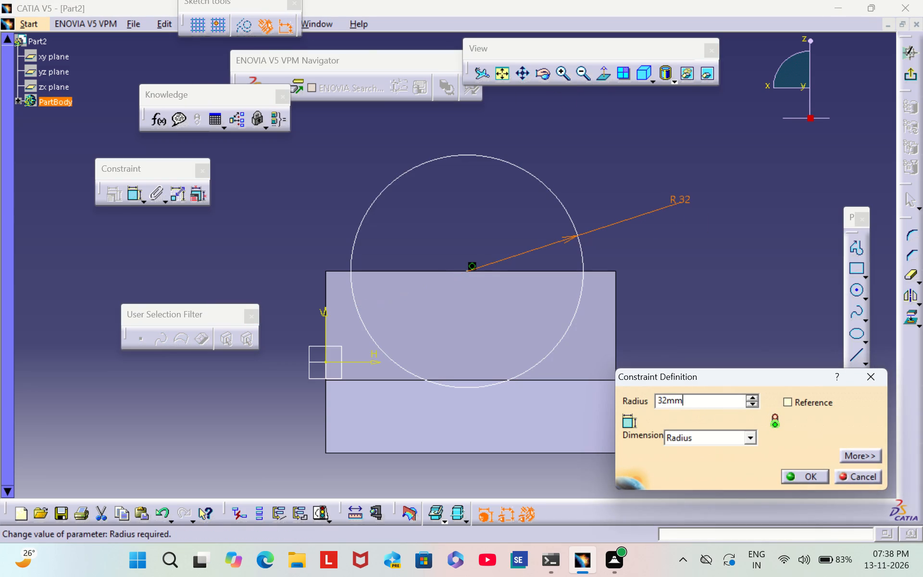
key("BackSpace")
key("BackSpace")
key("BackSpace")
key("BackSpace")
key("BackSpace")
type("25")
key("Return")
scroll(699, 406, "up", 1)
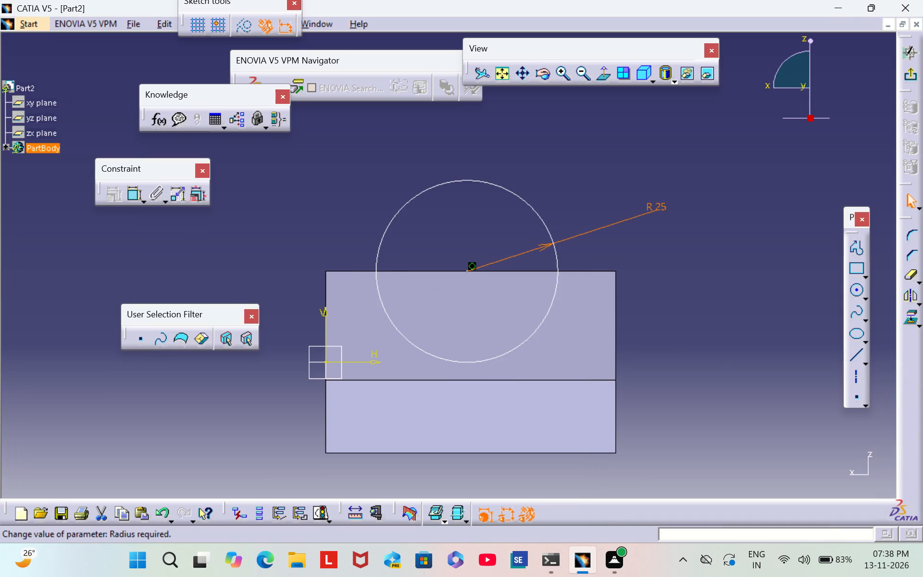
left_click(720, 356)
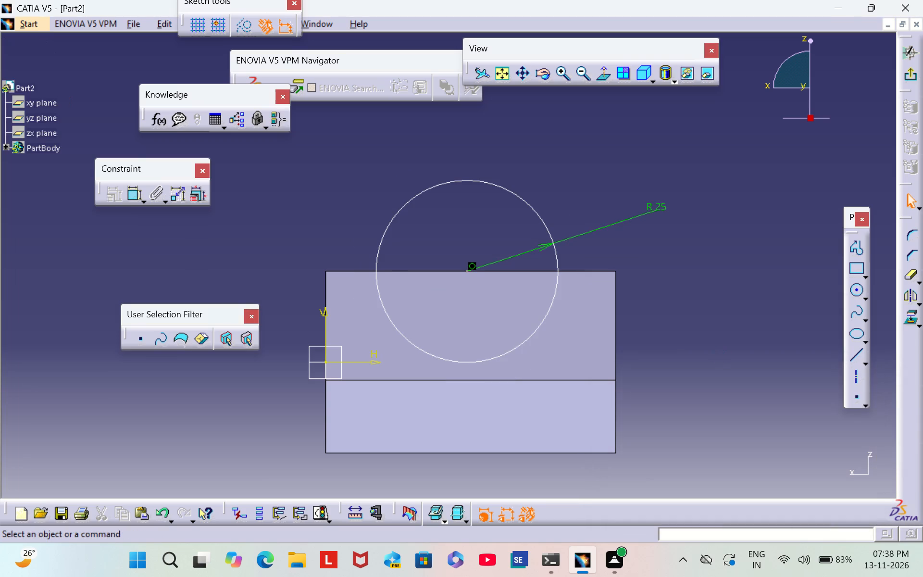
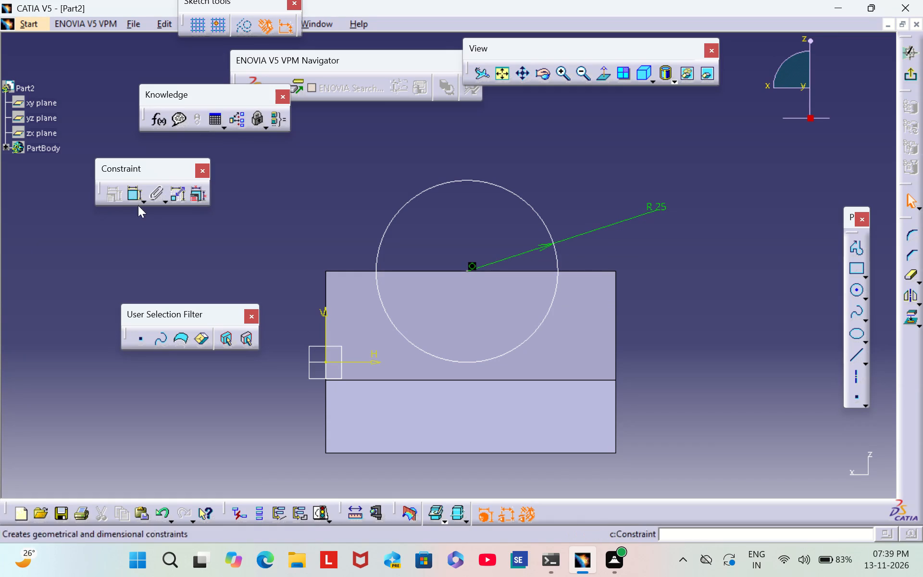
Dimension the distance from the circle to the upright face's upper corner opposite the sketch origin and set it to 15 mm.
double_click(136, 193)
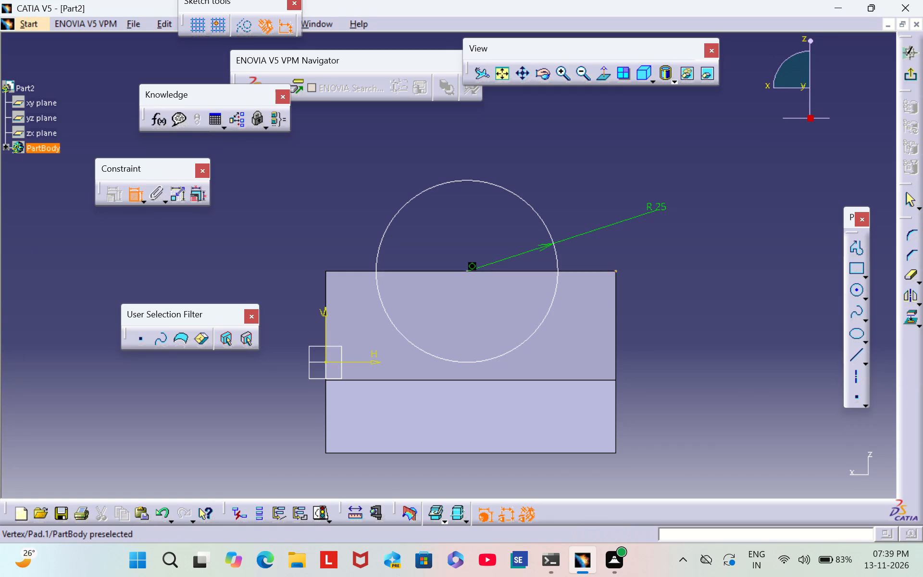
left_click(615, 272)
left_click(559, 271)
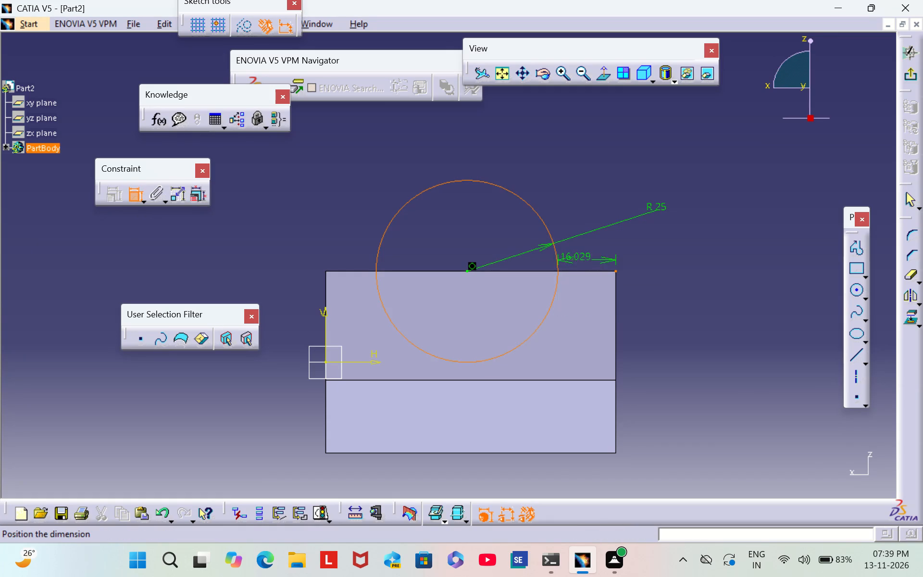
left_click(585, 256)
double_click(585, 247)
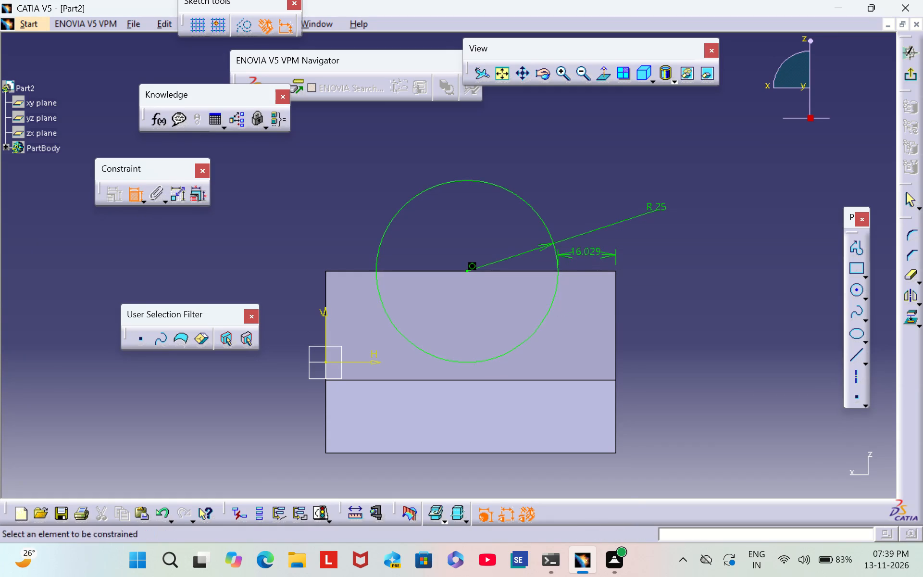
key("BackSpace")
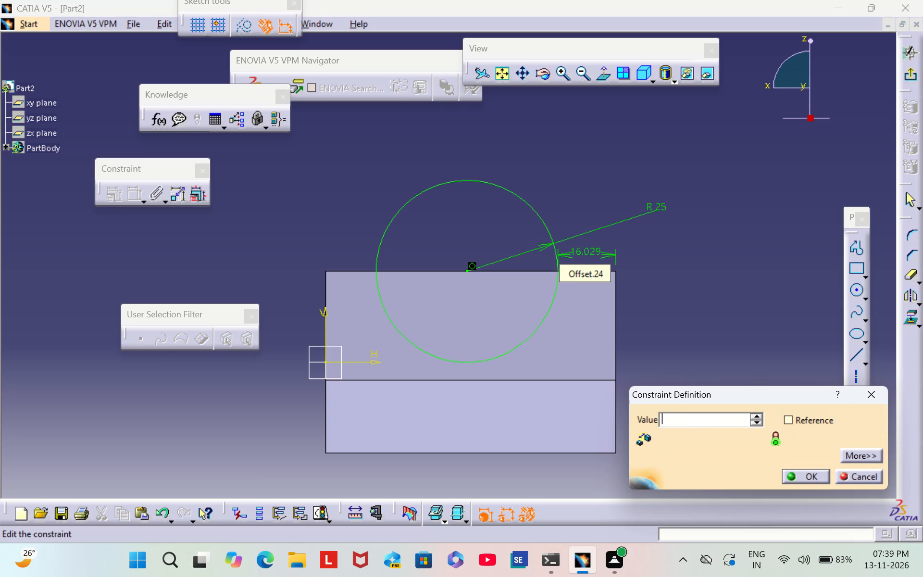
type("15")
key("Return")
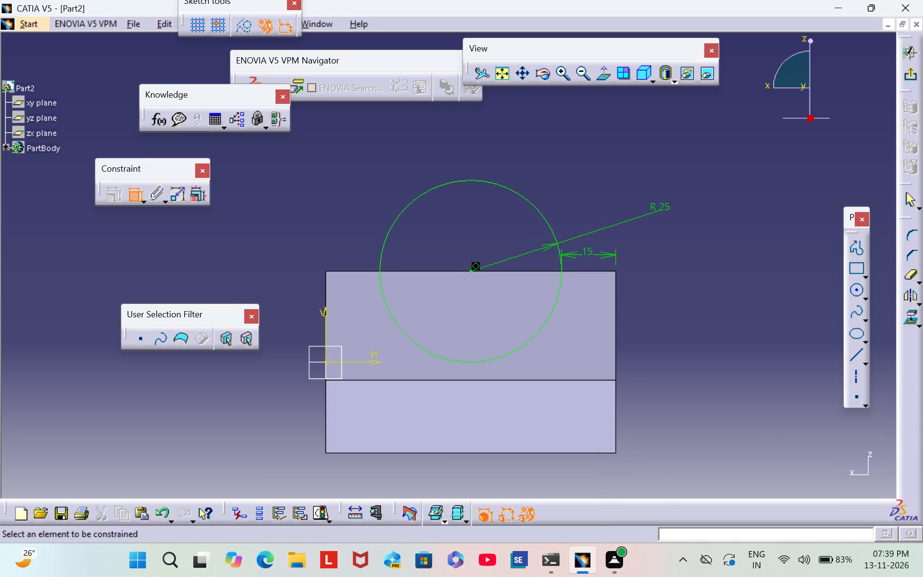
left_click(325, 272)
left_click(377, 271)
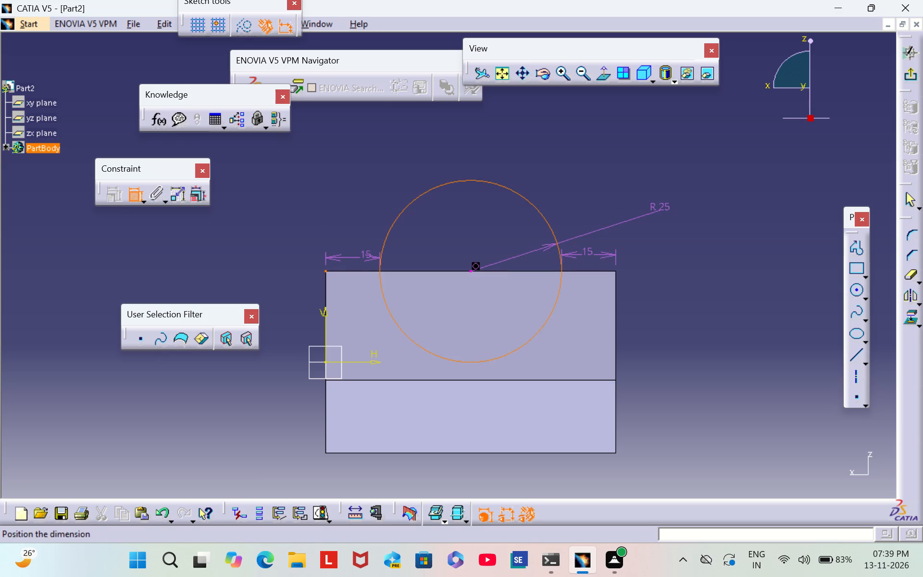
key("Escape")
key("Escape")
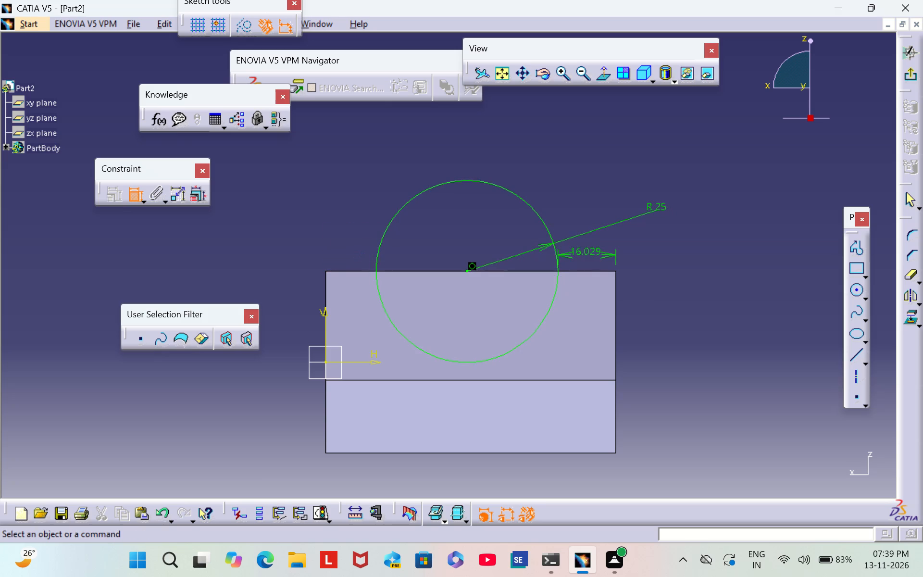
Set the distance dimension between the circle and the face's upper corner to 15 mm.
double_click(584, 254)
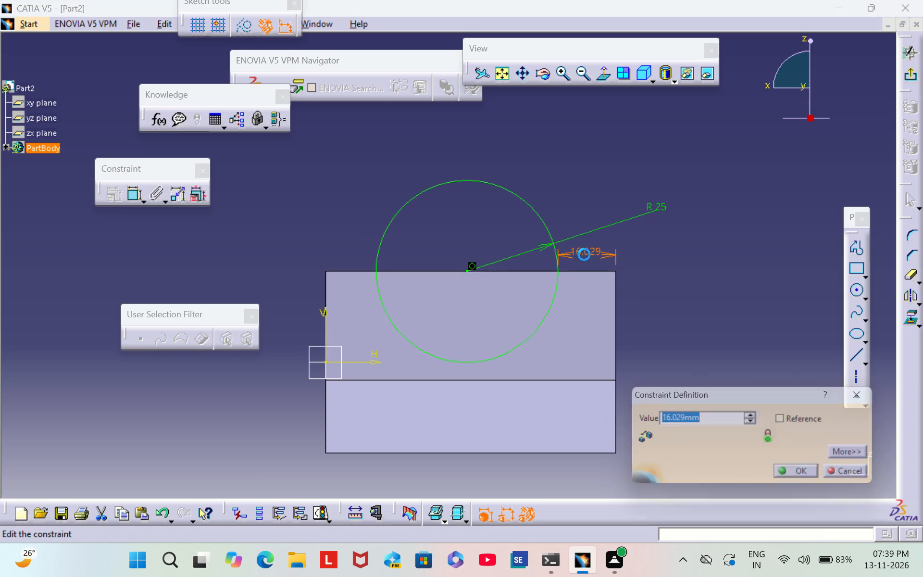
key("BackSpace")
type("15")
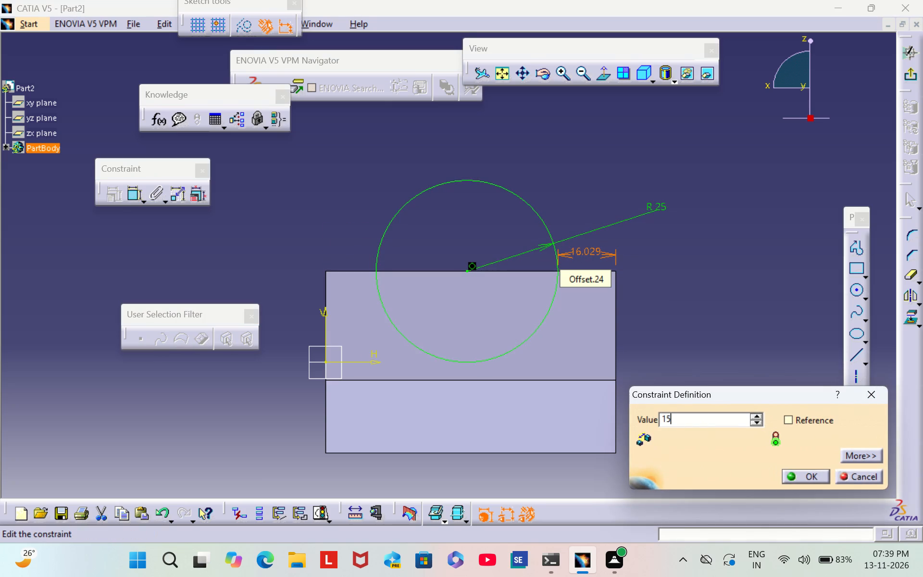
key("Return")
left_click(730, 215)
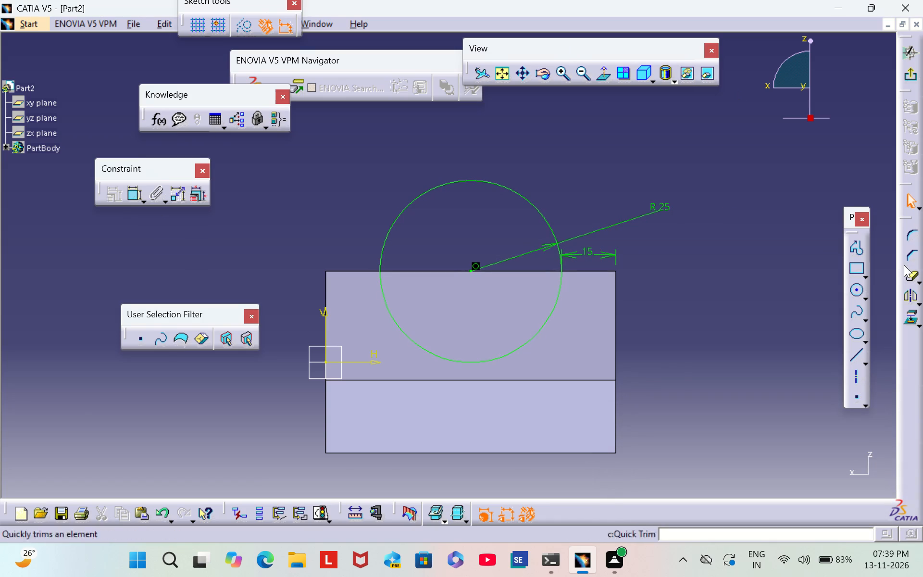
Finish the circle sketch and cut it through the block as a pocket with the Up to last limit.
left_click(908, 78)
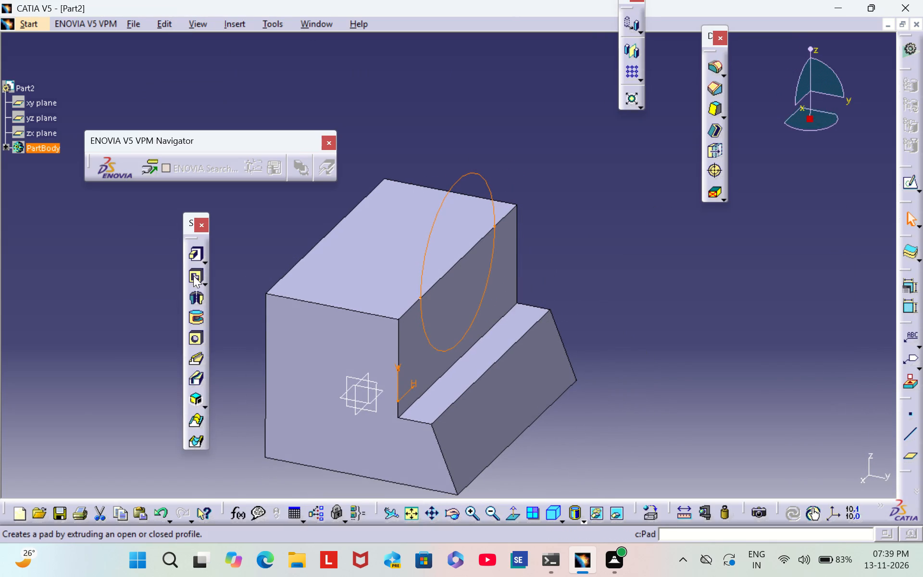
left_click(193, 276)
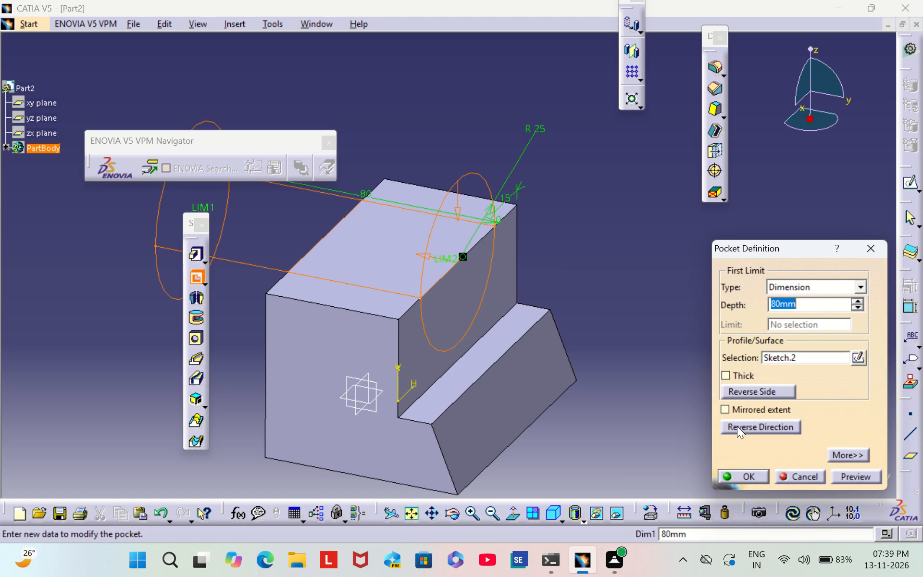
left_click(805, 281)
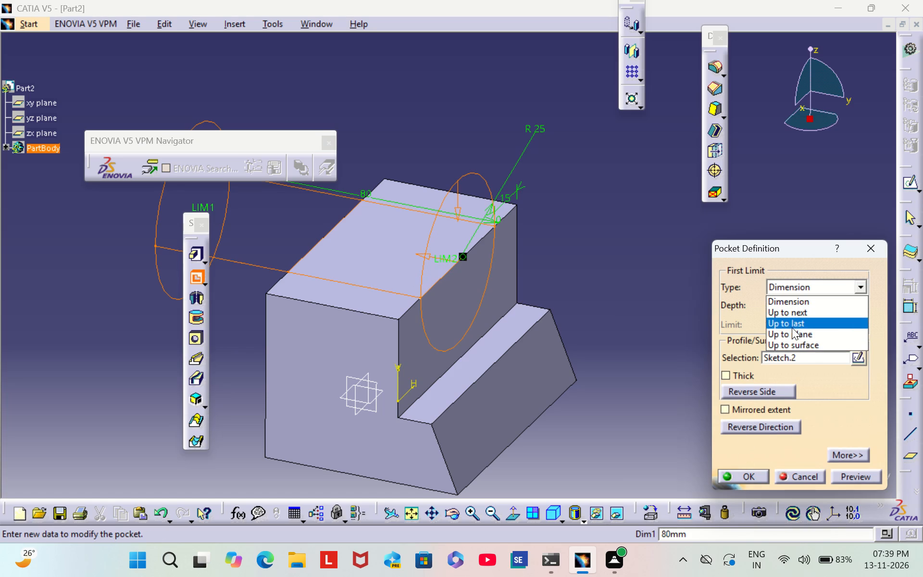
left_click(792, 327)
left_click(747, 475)
left_click(630, 271)
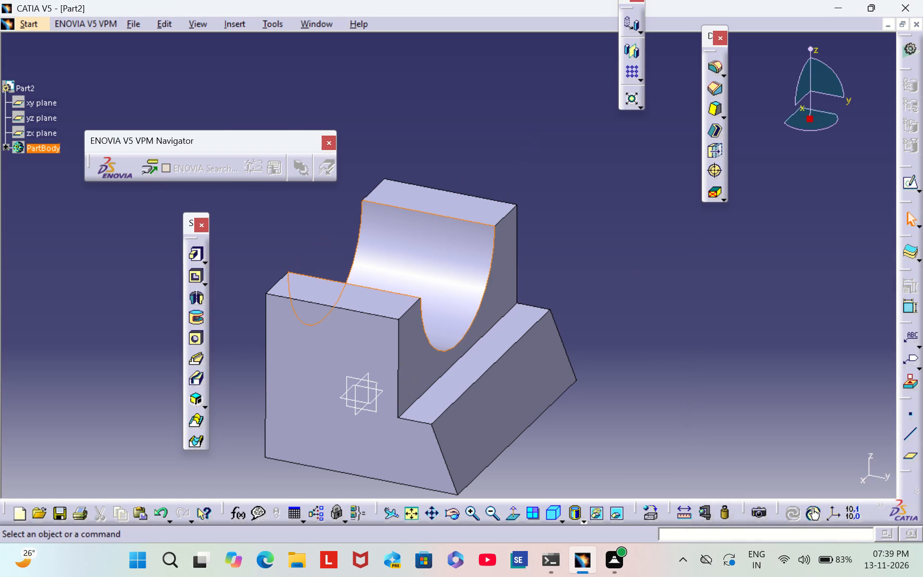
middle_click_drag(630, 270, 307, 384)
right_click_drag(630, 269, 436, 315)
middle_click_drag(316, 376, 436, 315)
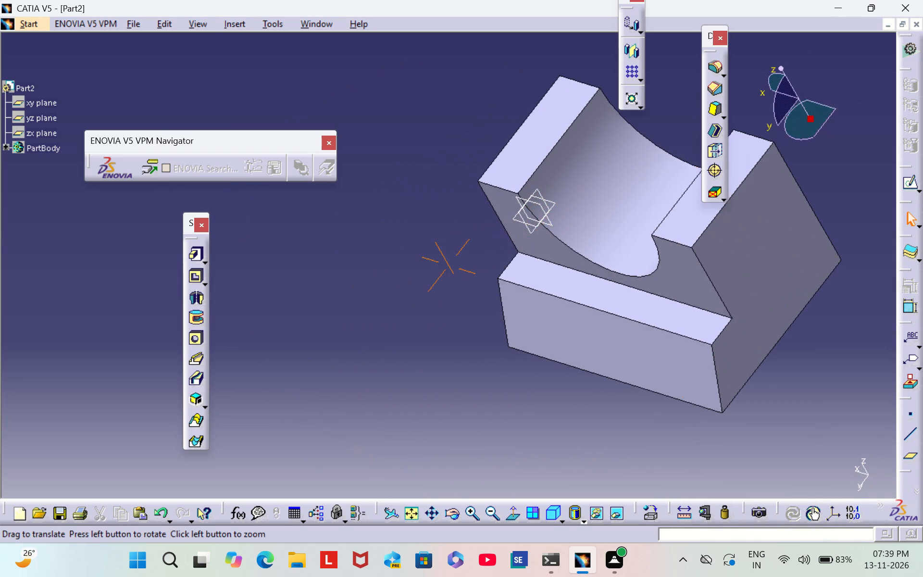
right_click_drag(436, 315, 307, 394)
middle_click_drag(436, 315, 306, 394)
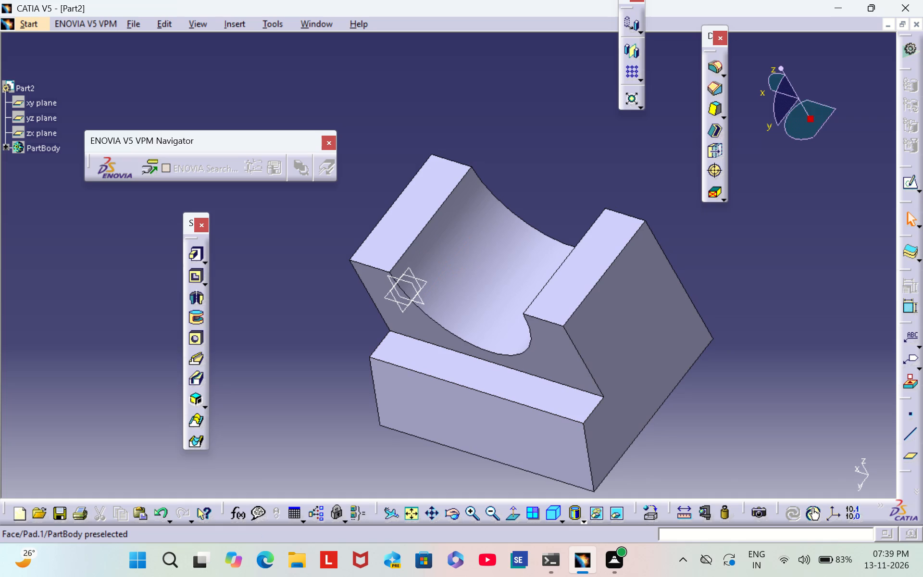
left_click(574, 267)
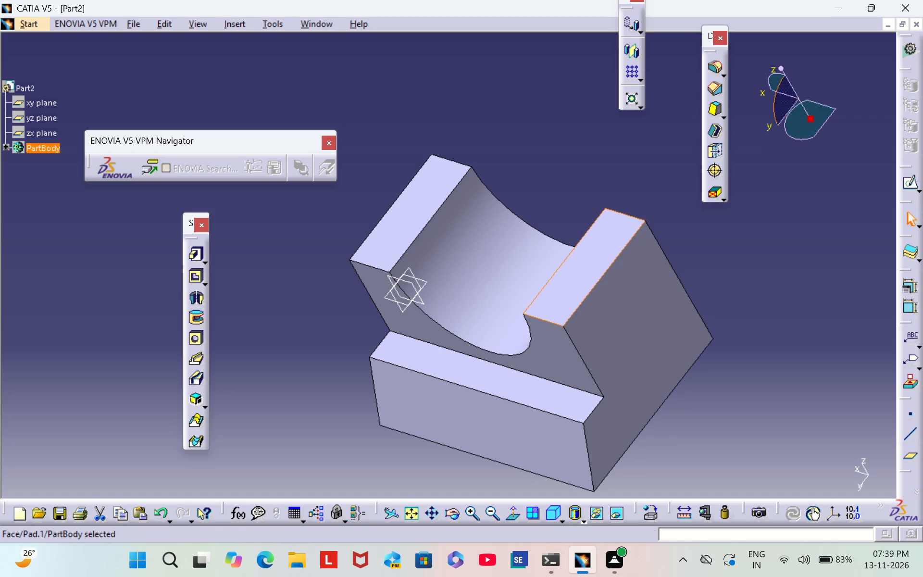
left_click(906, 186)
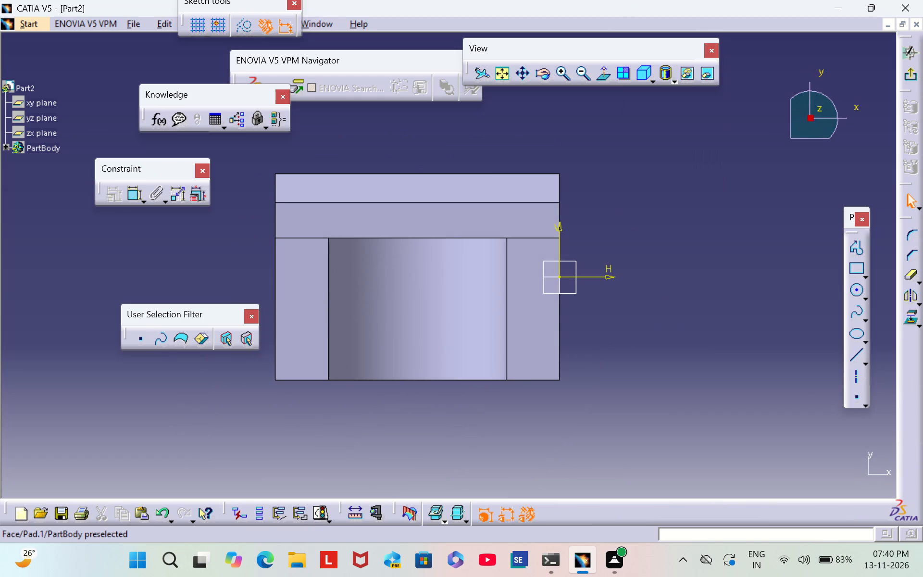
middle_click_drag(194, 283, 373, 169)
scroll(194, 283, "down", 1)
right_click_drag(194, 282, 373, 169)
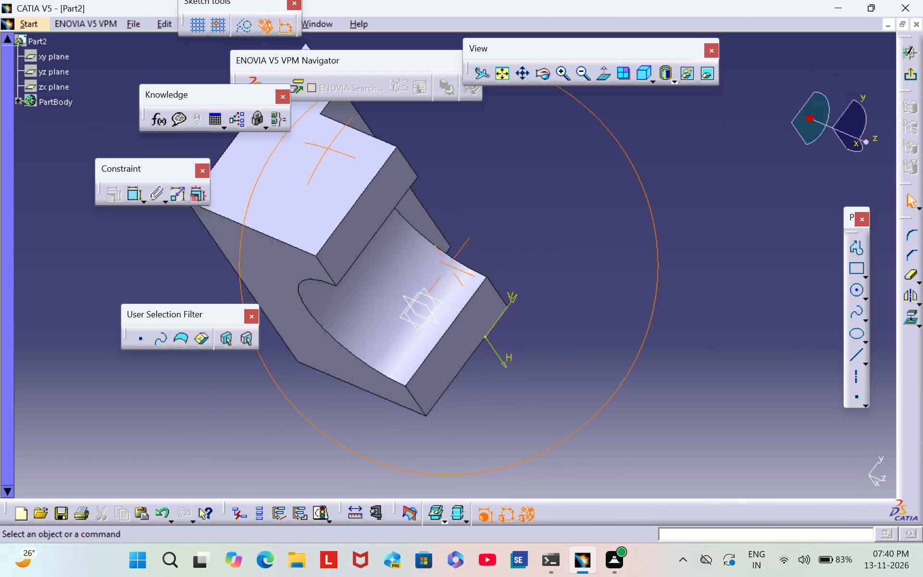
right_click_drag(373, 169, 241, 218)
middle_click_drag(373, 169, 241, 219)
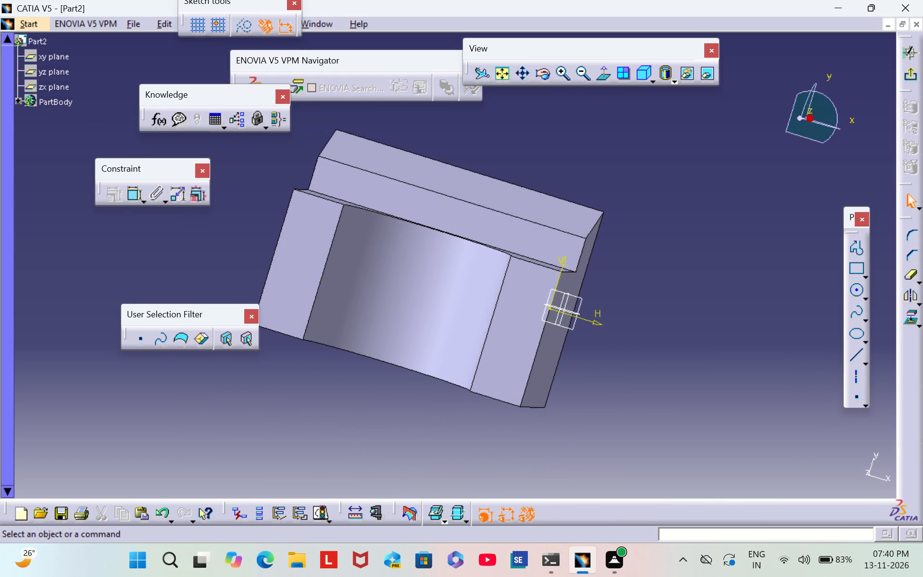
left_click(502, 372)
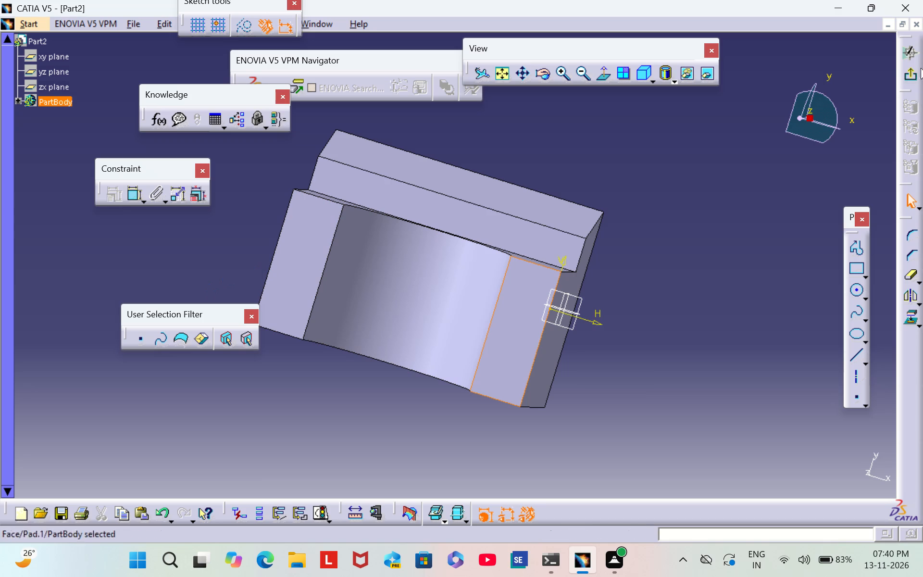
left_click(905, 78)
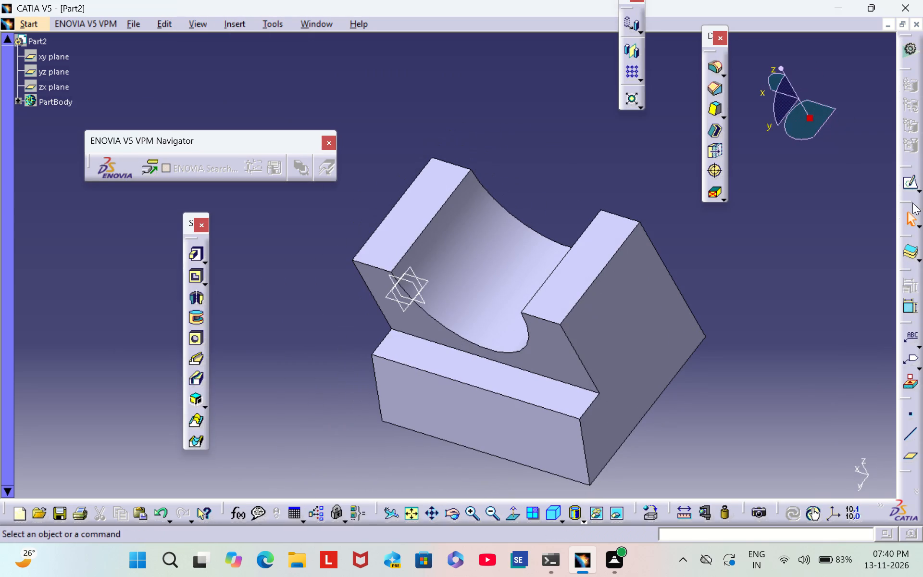
Sketch an open three-sided profile about 6 by 11.5 mm on the block's top face, at the outer side edge away from the origin.
left_click(908, 185)
left_click(556, 281)
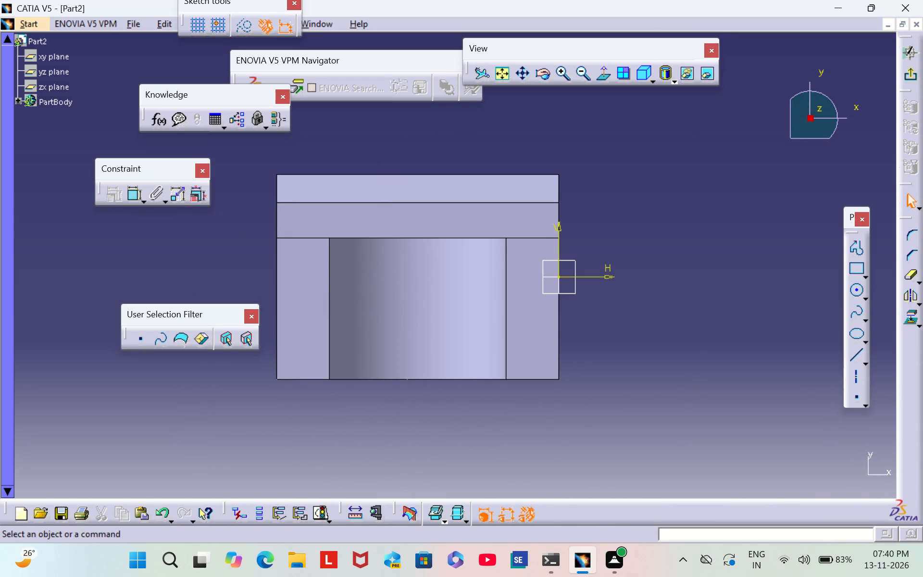
left_click(857, 248)
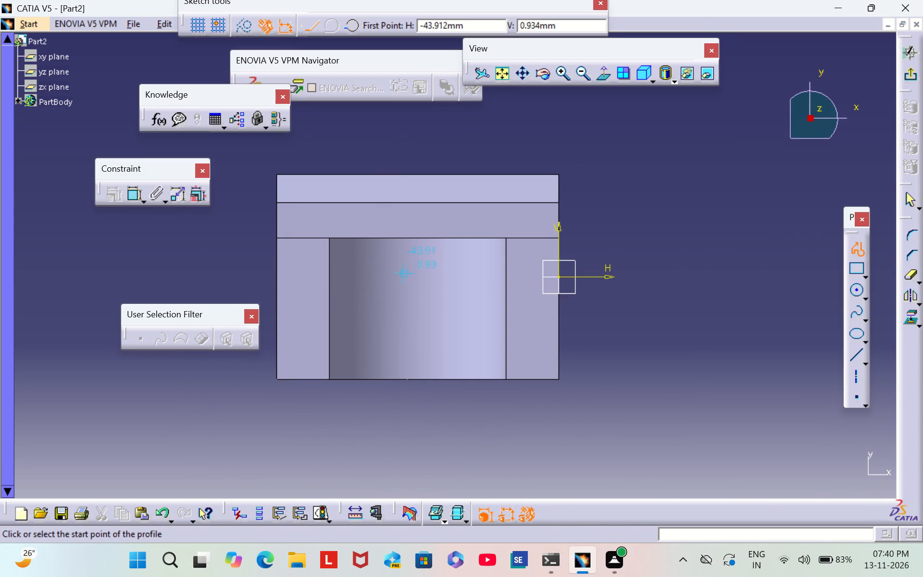
left_click(274, 275)
left_click(296, 276)
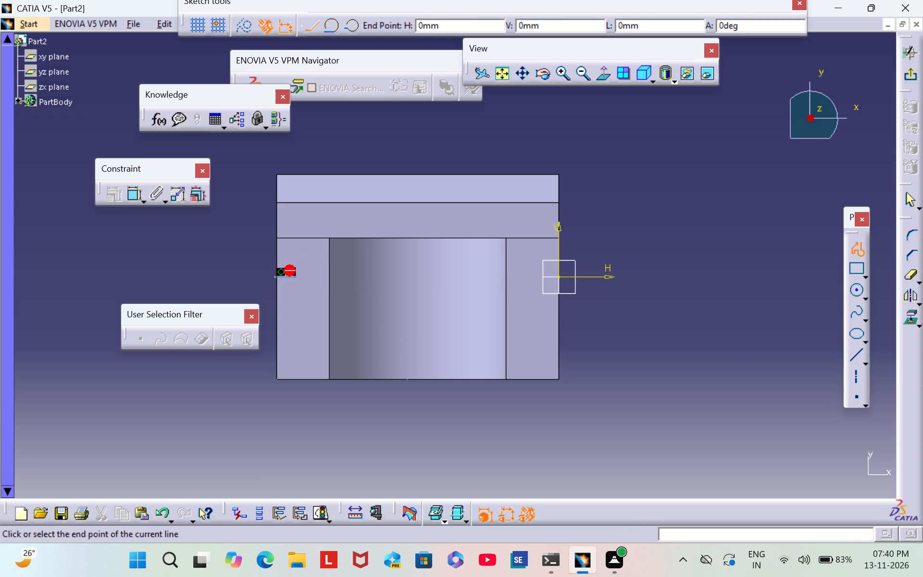
left_click(296, 319)
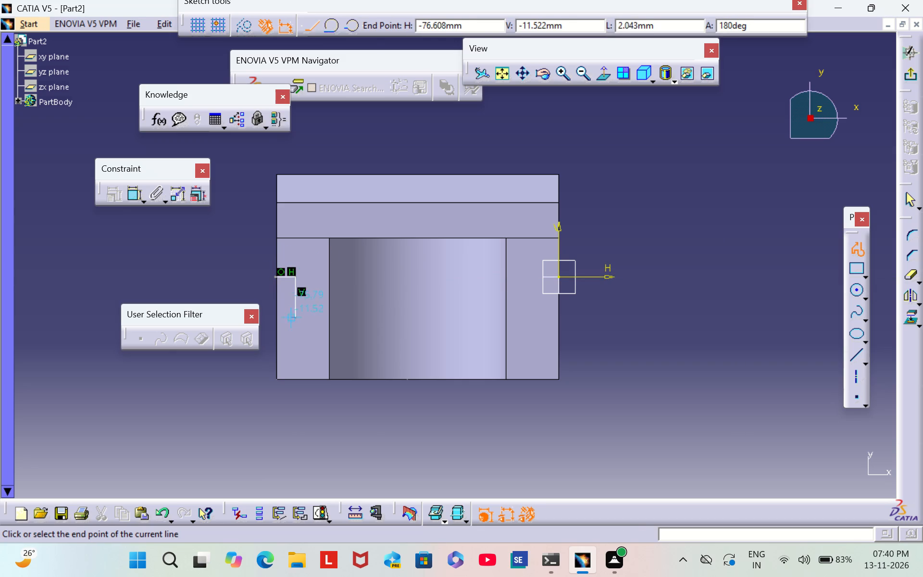
left_click(274, 319)
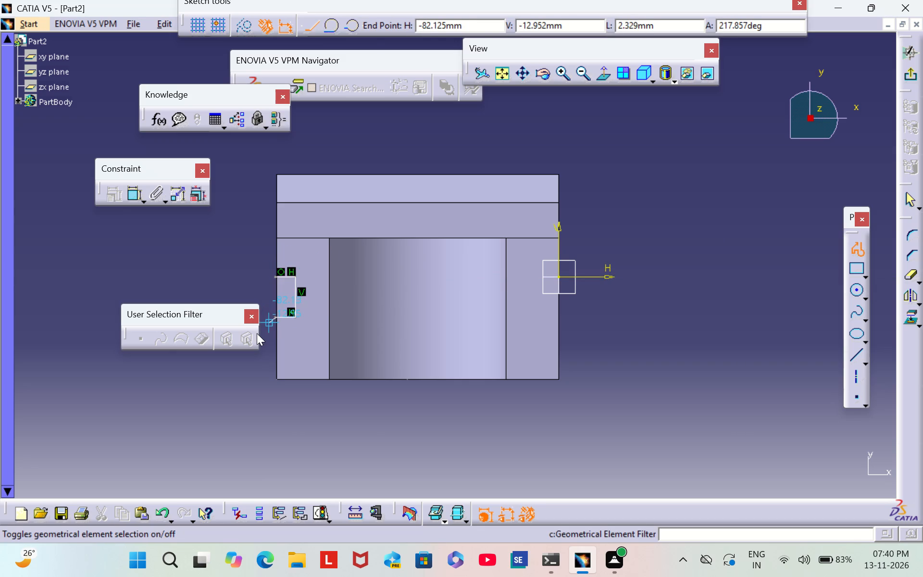
key("Escape")
key("Escape")
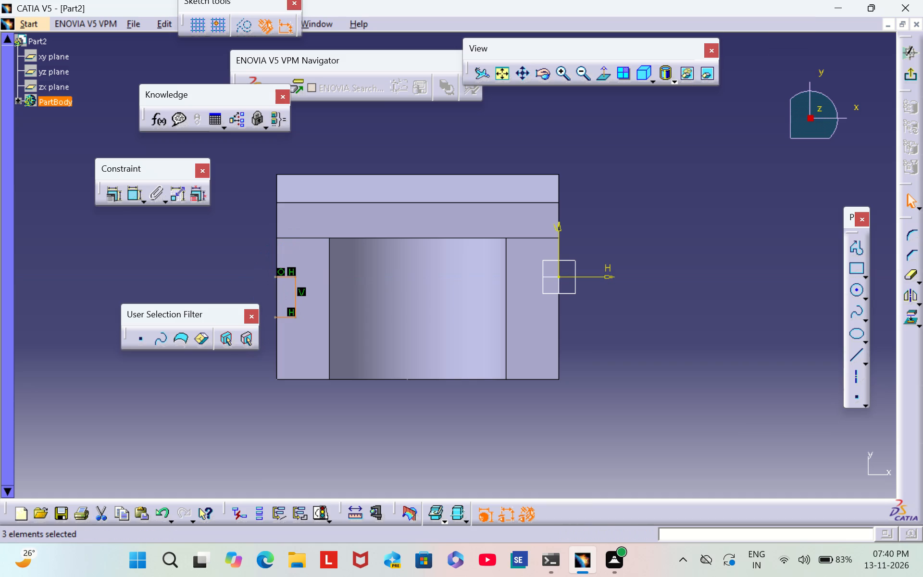
left_click(268, 251)
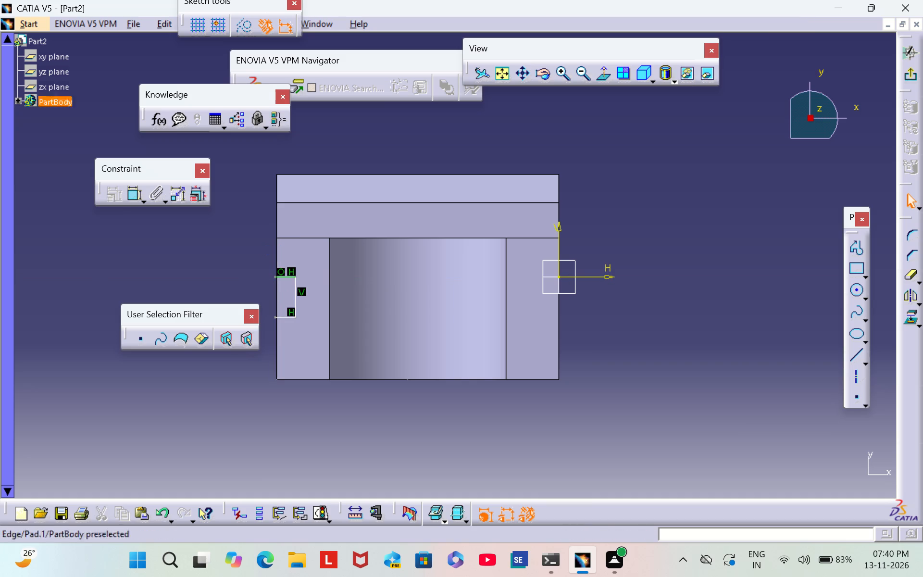
Constrain the open end of the profile lying on the H axis to be coincident with the block's outer side edge.
triple_click(557, 71)
double_click(557, 71)
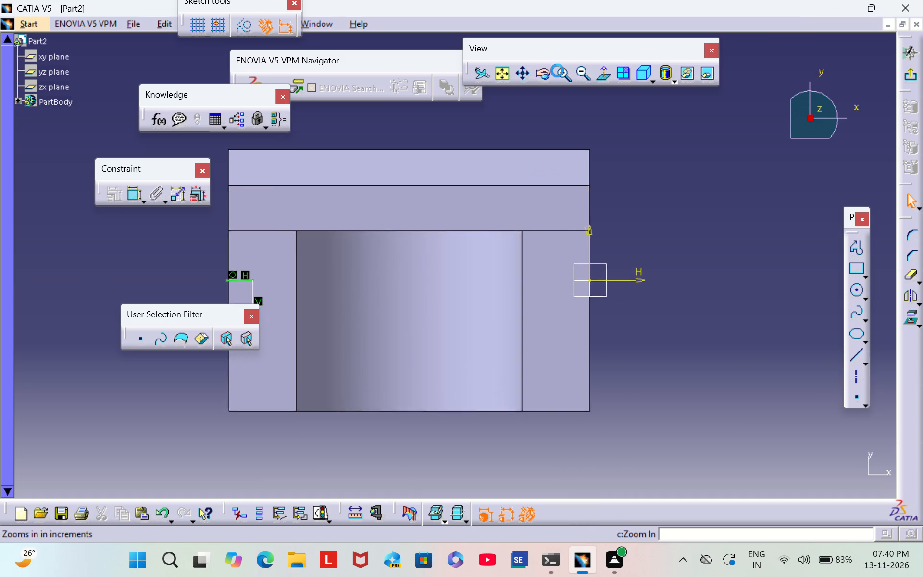
middle_click_drag(433, 361, 695, 317)
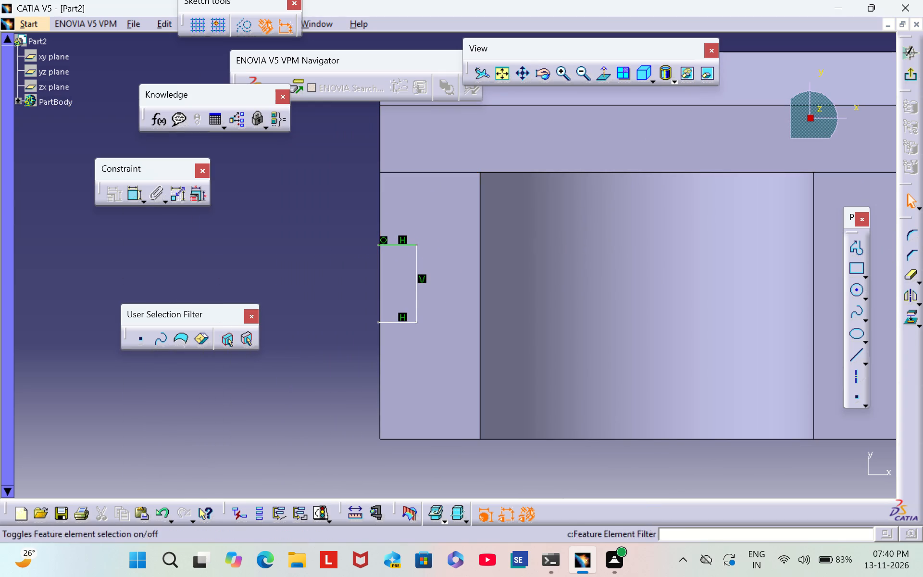
double_click(135, 202)
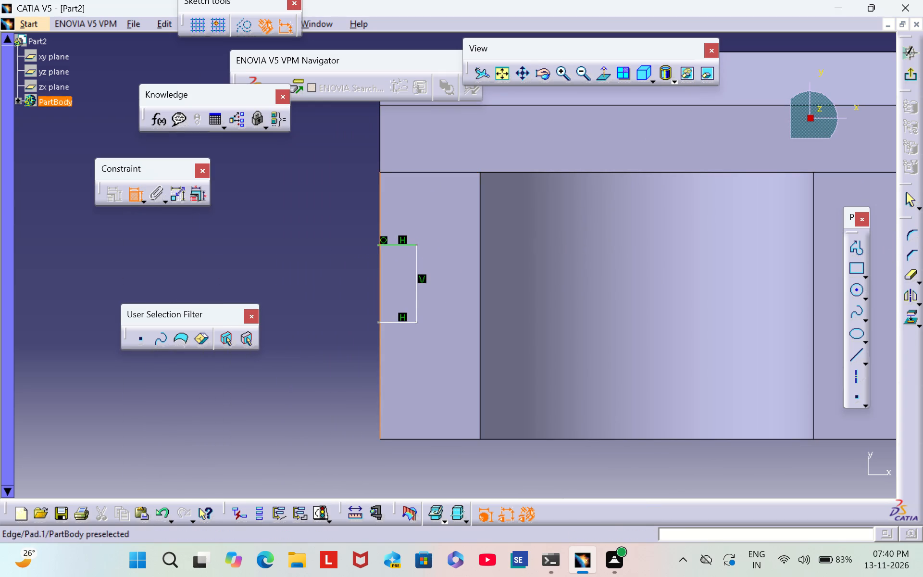
left_click(378, 244)
left_click(378, 256)
right_click(378, 254)
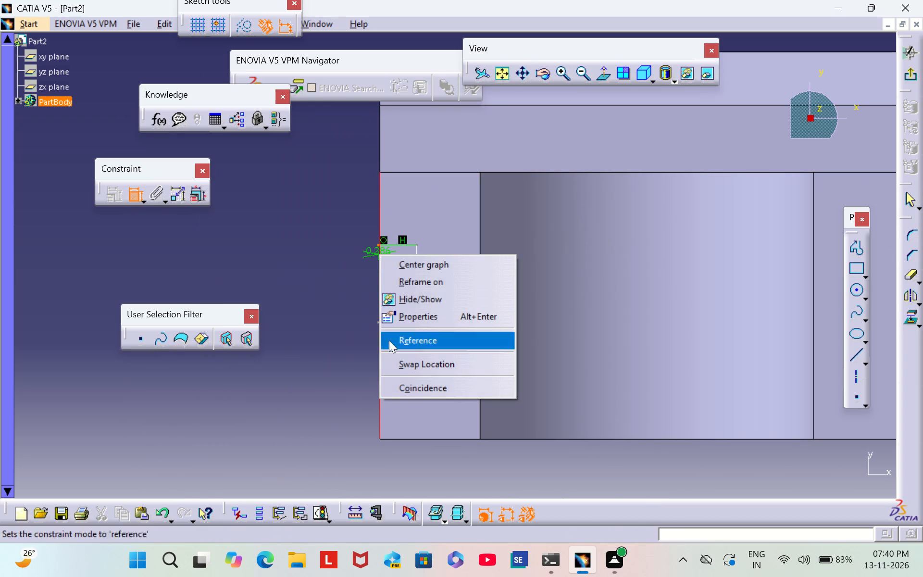
left_click(412, 387)
Constrain the profile's other open end, away from the H axis, to be coincident with the block's outer side edge.
left_click(378, 320)
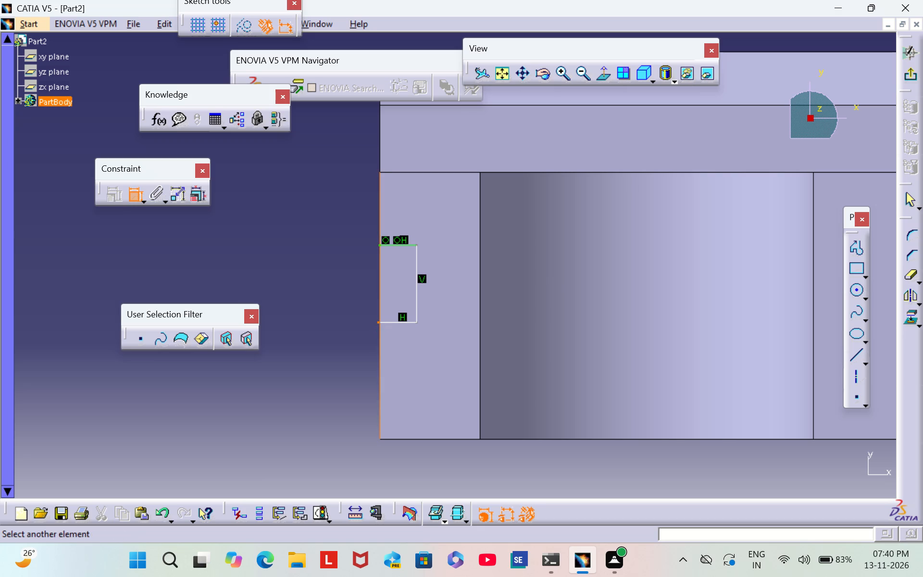
left_click(380, 338)
right_click(379, 334)
left_click(422, 462)
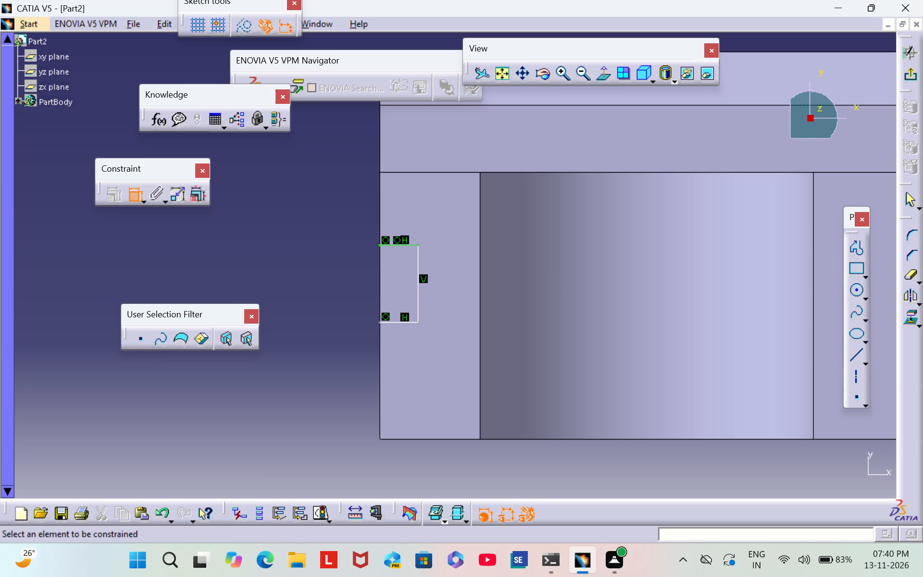
Dimension the profile side lying on the H axis and set its length to 8 mm.
left_click(399, 245)
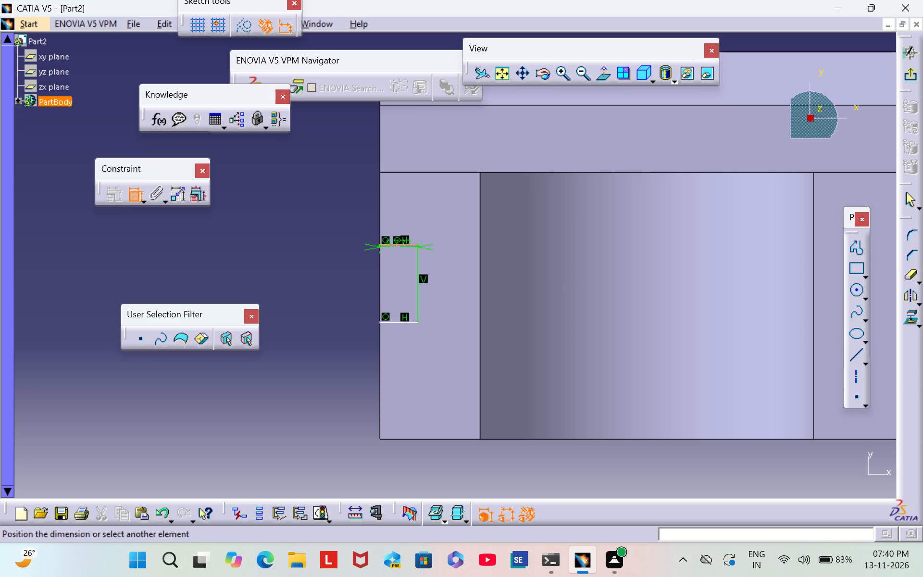
left_click(404, 222)
double_click(401, 217)
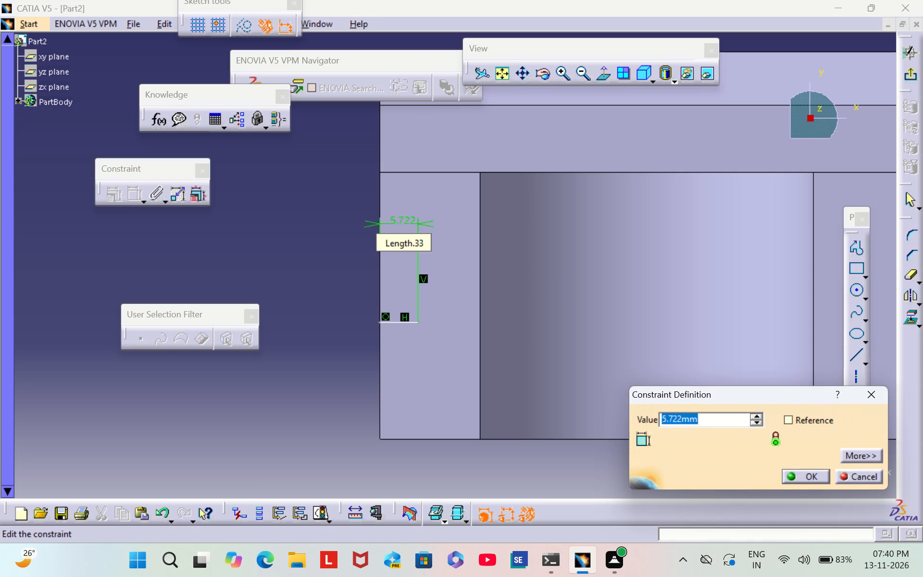
key("BackSpace")
key("8")
key("Return")
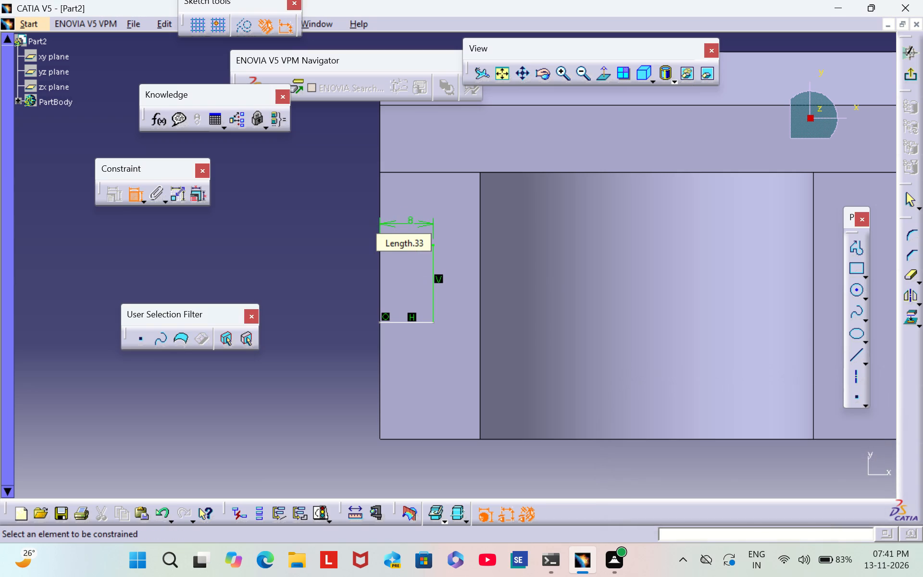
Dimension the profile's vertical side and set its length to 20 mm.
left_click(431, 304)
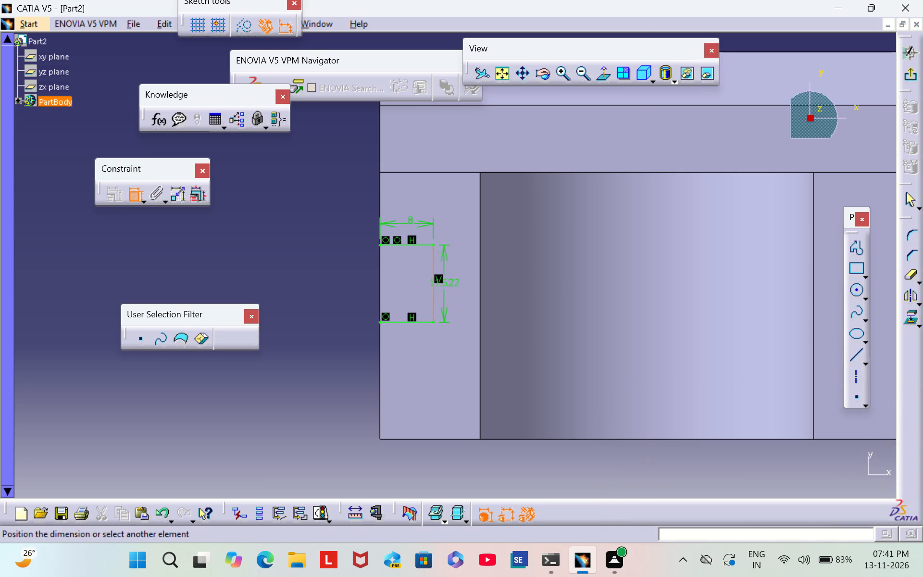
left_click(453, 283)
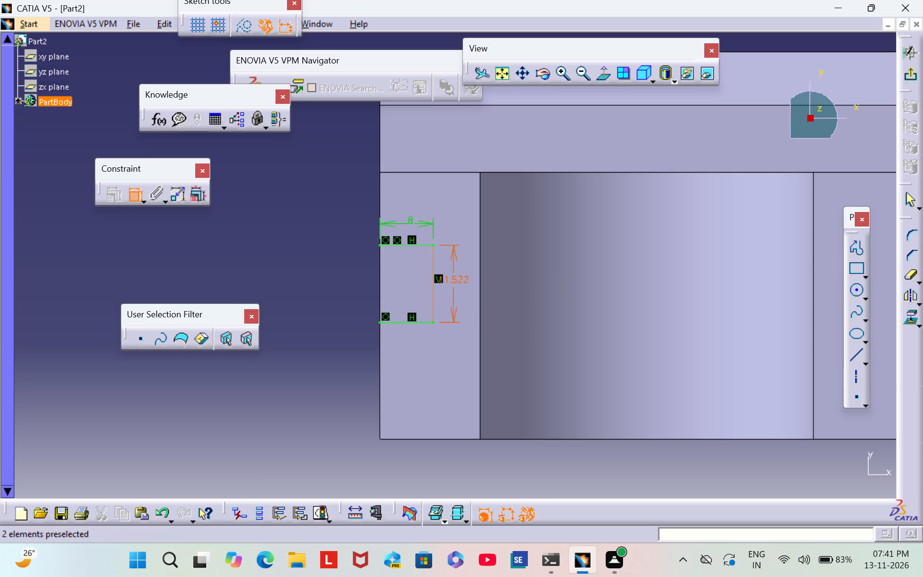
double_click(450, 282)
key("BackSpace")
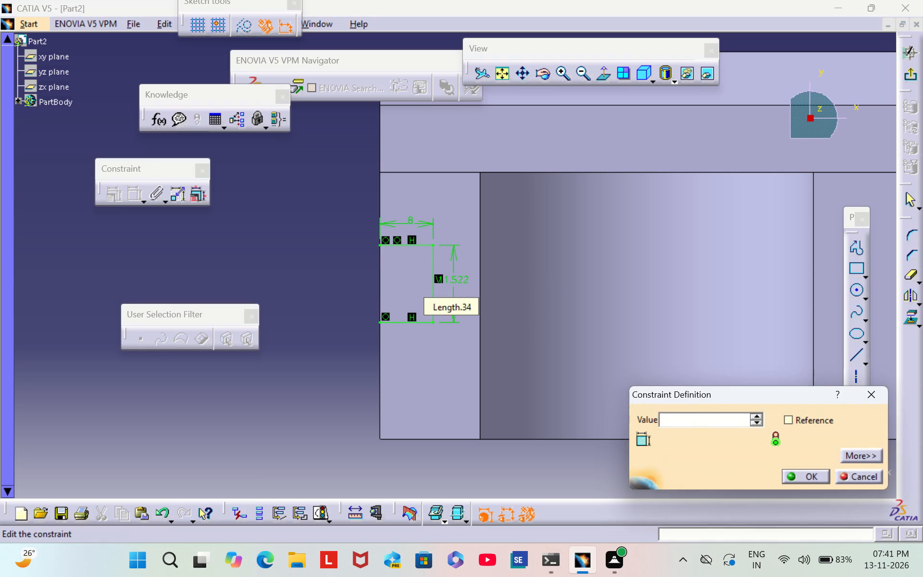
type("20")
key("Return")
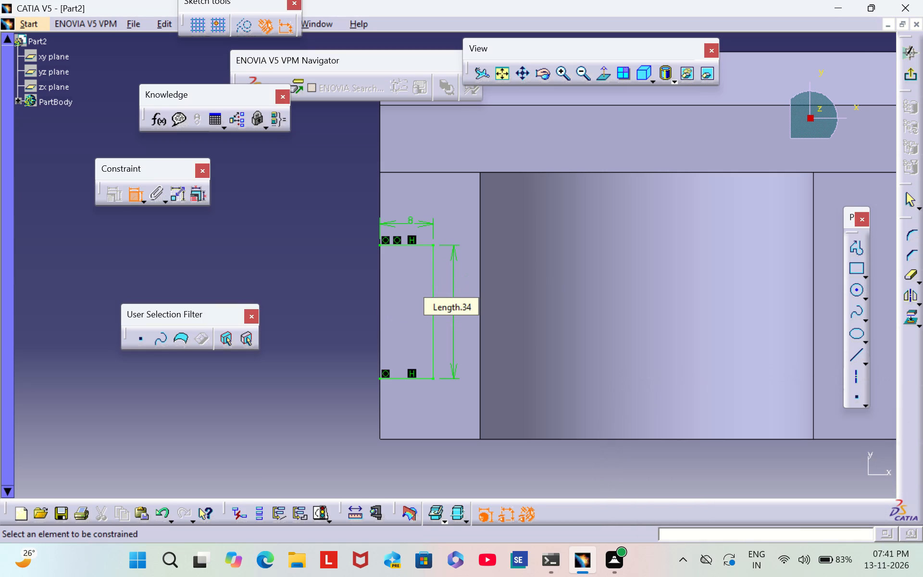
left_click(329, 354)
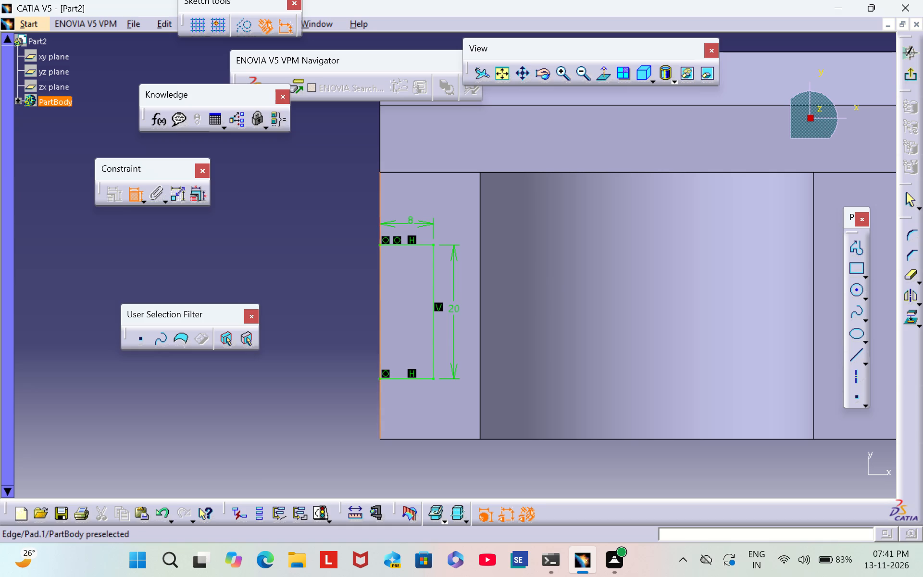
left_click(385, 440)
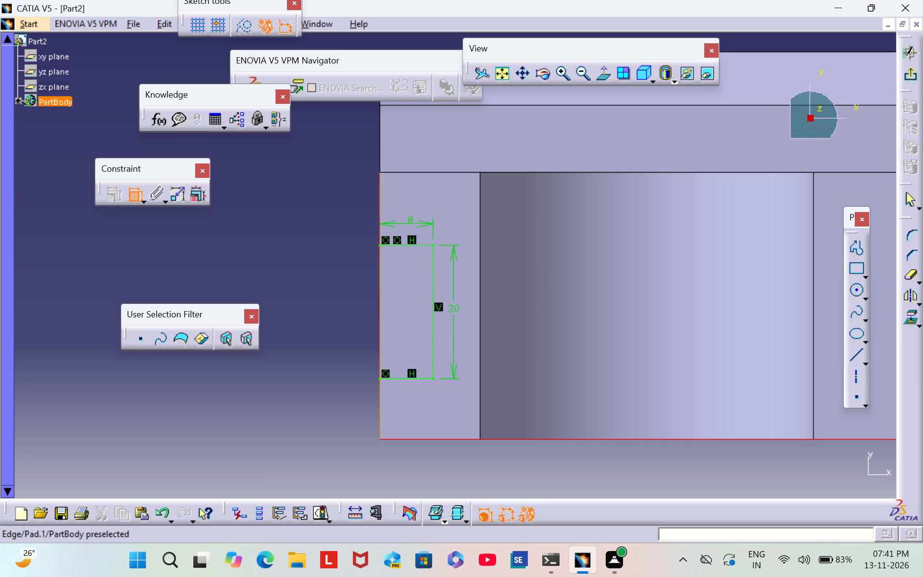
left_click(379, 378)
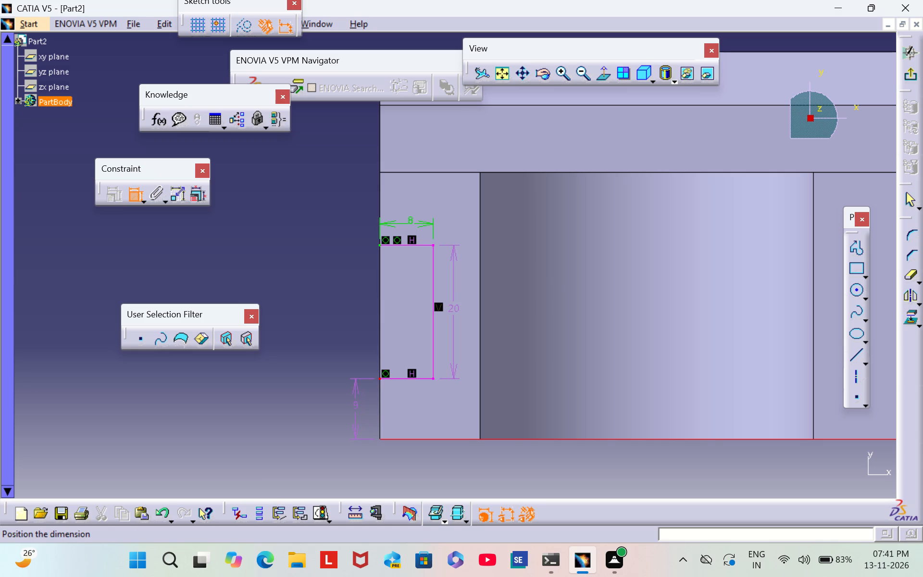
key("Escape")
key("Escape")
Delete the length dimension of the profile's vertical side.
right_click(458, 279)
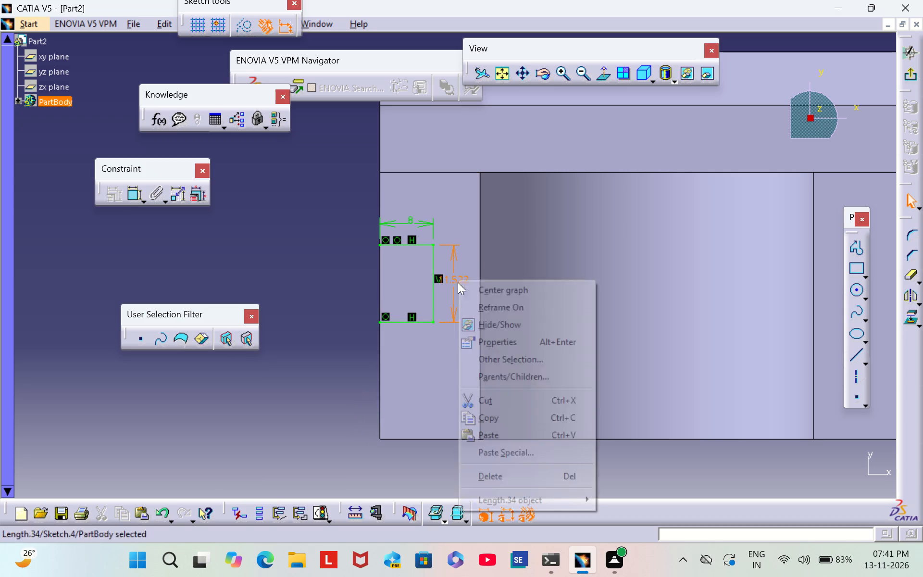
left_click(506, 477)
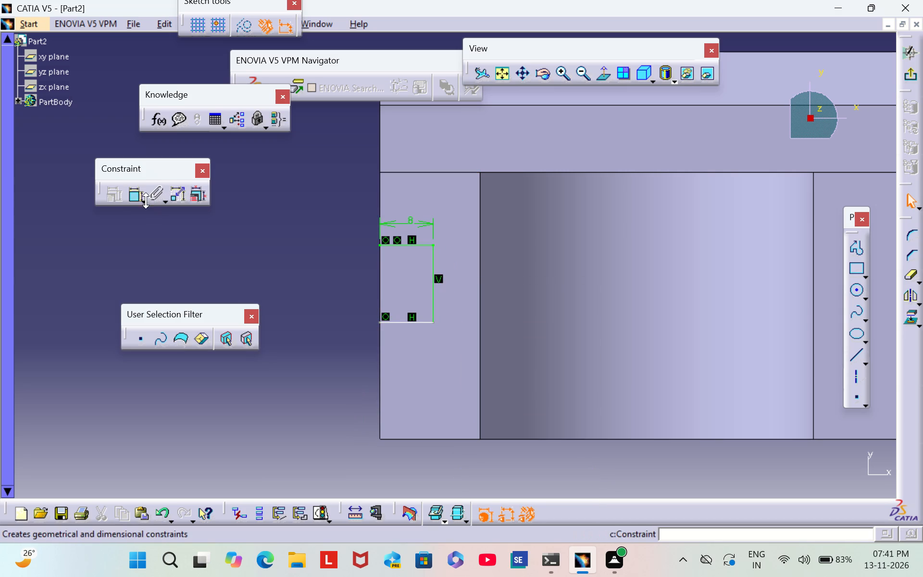
Dimension the distance from the face's lower outer corner to the profile's lower open end and set it to 10 mm.
double_click(136, 196)
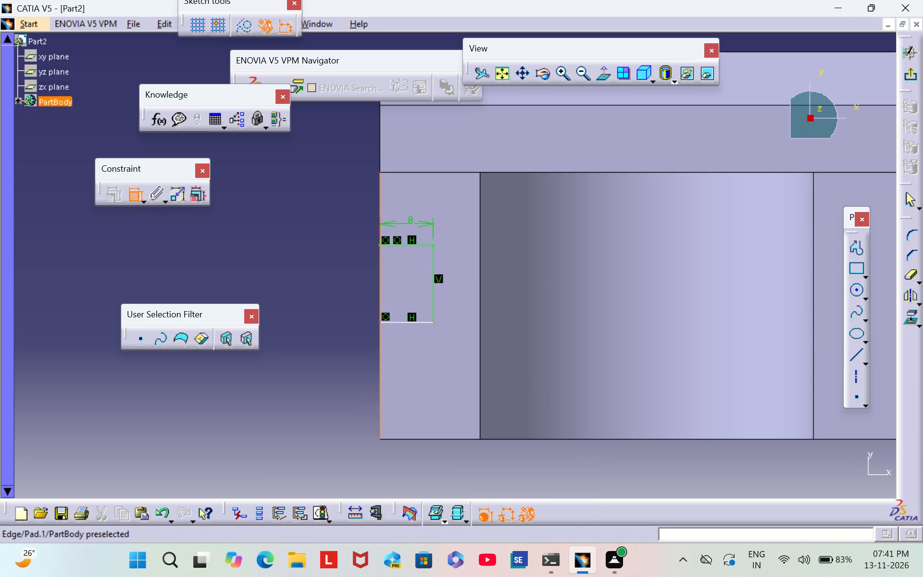
left_click(380, 437)
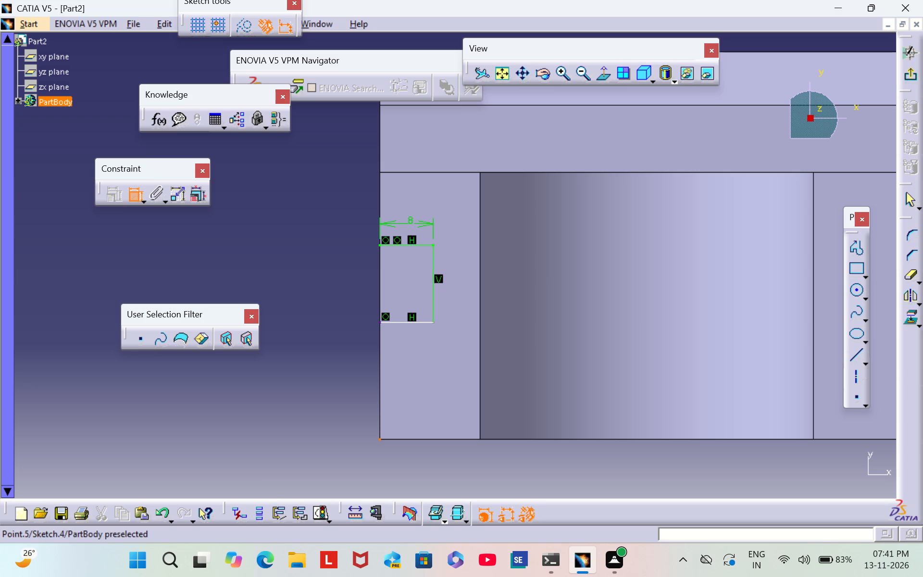
left_click(379, 322)
left_click(349, 387)
double_click(347, 386)
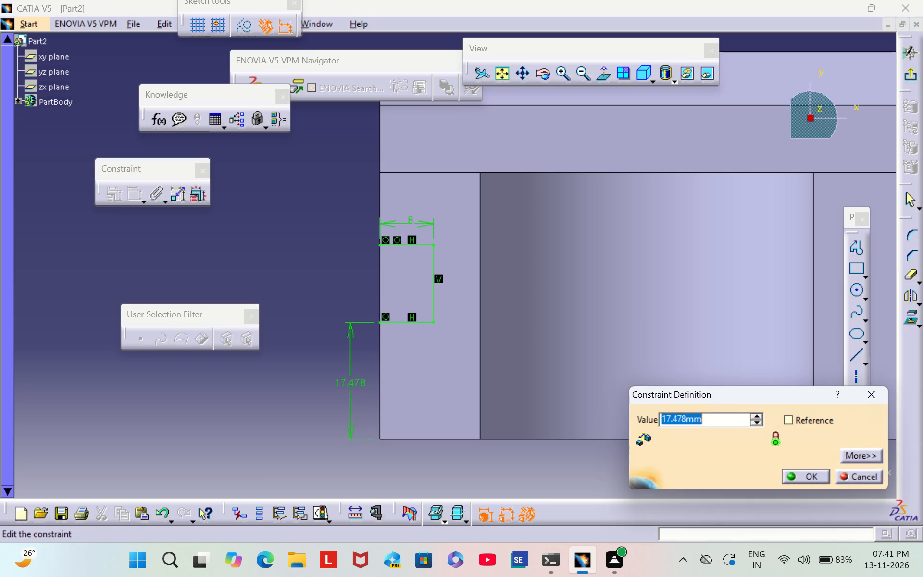
key("BackSpace")
key("1")
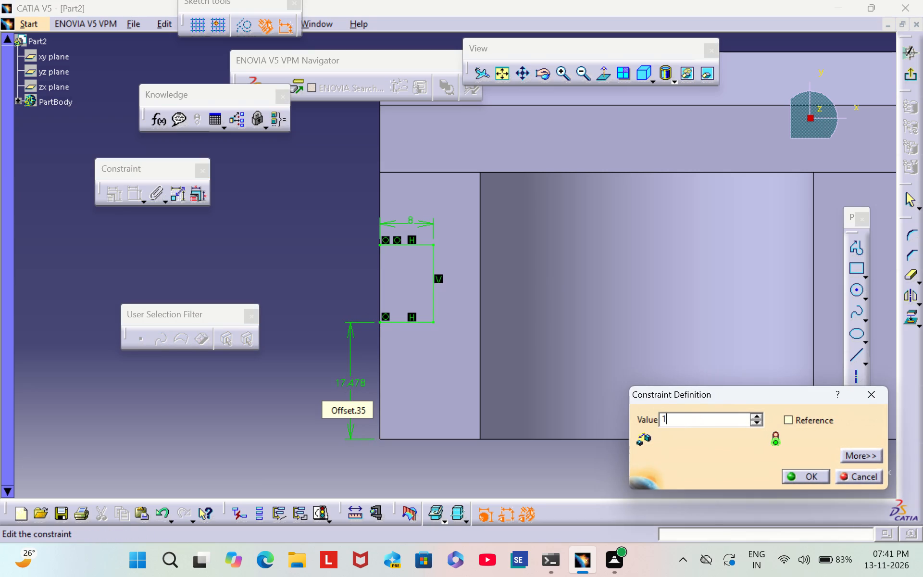
key("0")
key("Return")
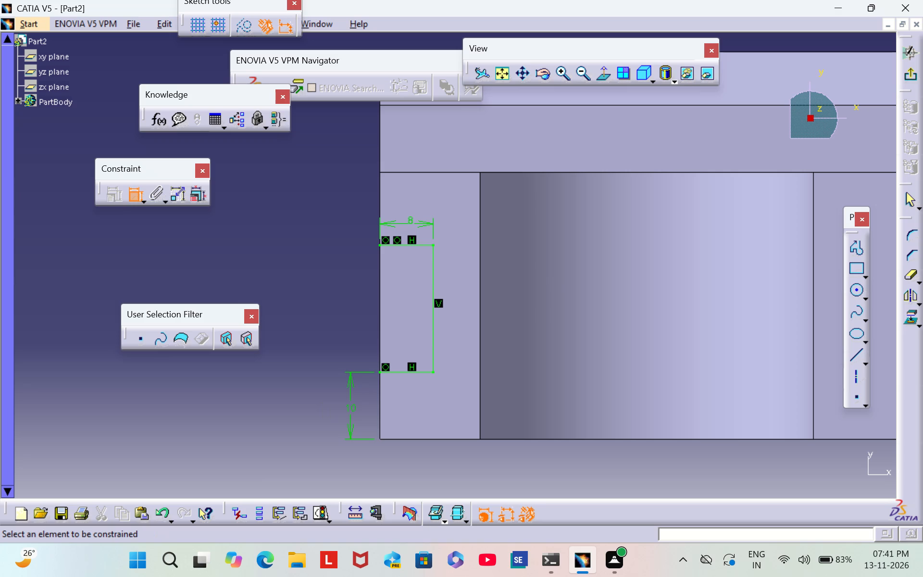
left_click(307, 291)
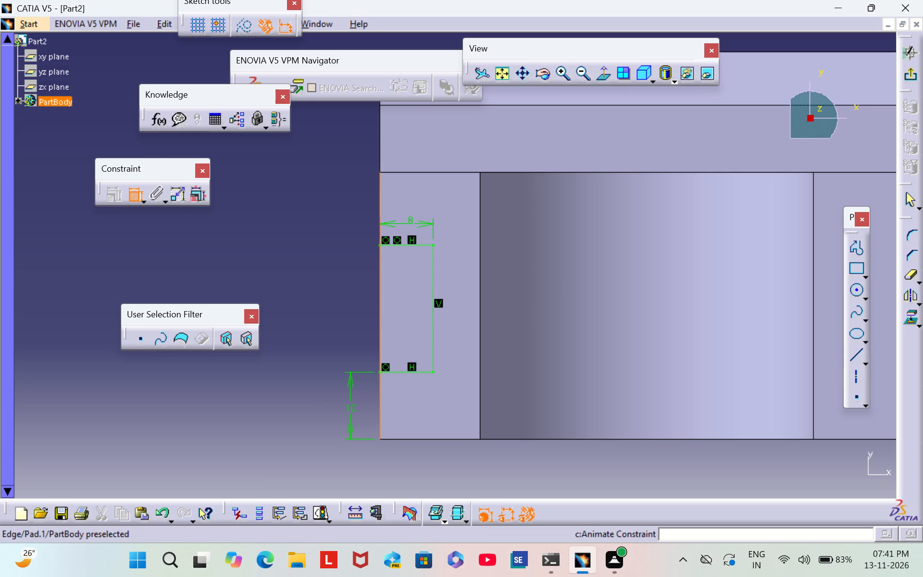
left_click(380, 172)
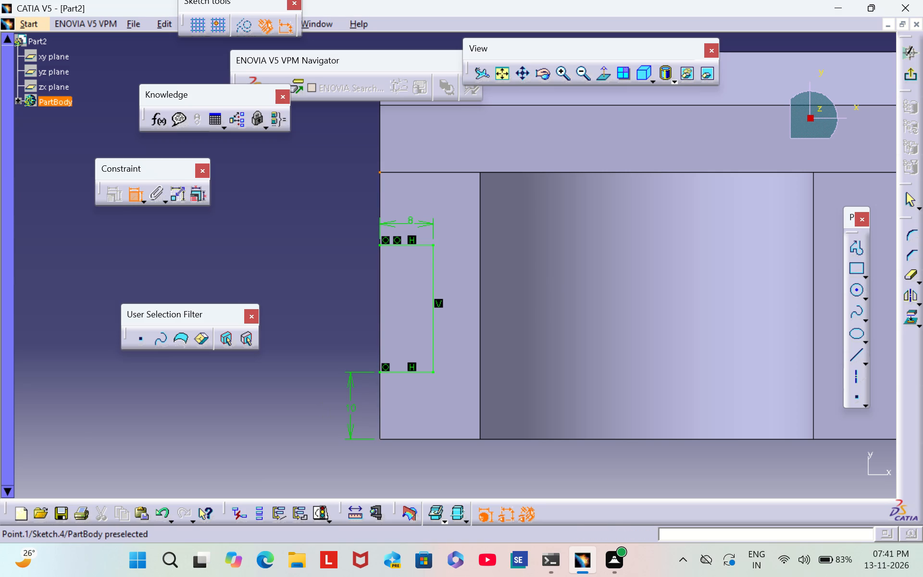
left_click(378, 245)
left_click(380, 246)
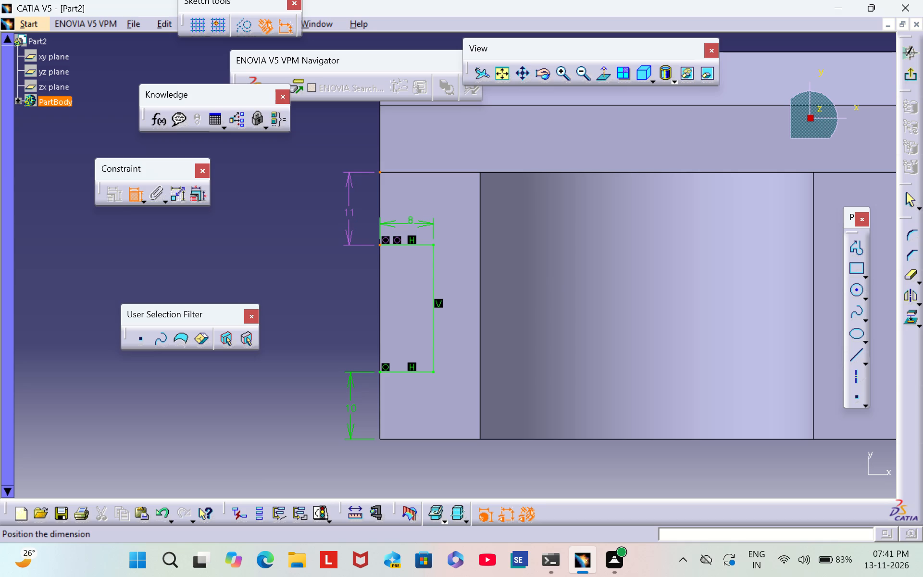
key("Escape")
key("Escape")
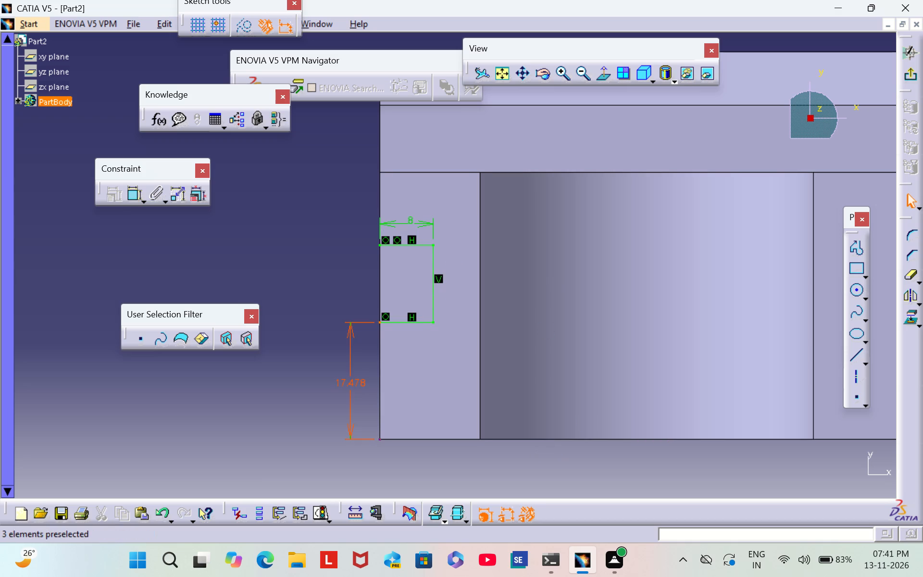
Set the distance dimension between the face's lower outer corner and the profile's lower open end to 10 mm.
double_click(348, 385)
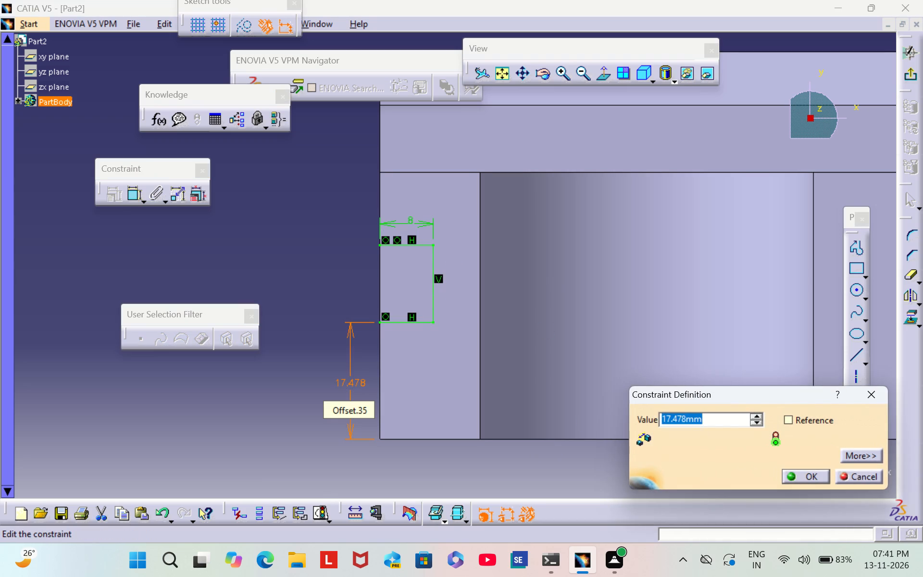
key("BackSpace")
type("10")
key("Return")
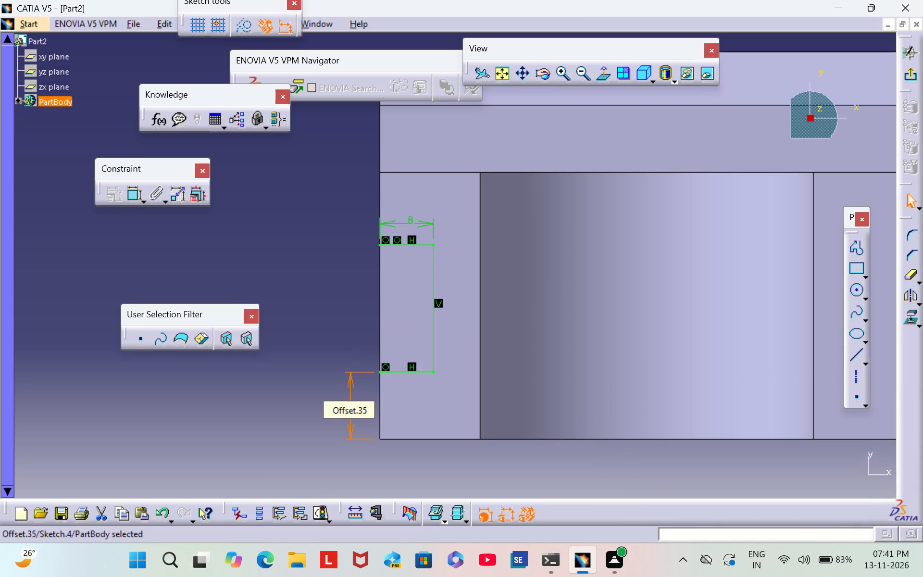
left_click(333, 352)
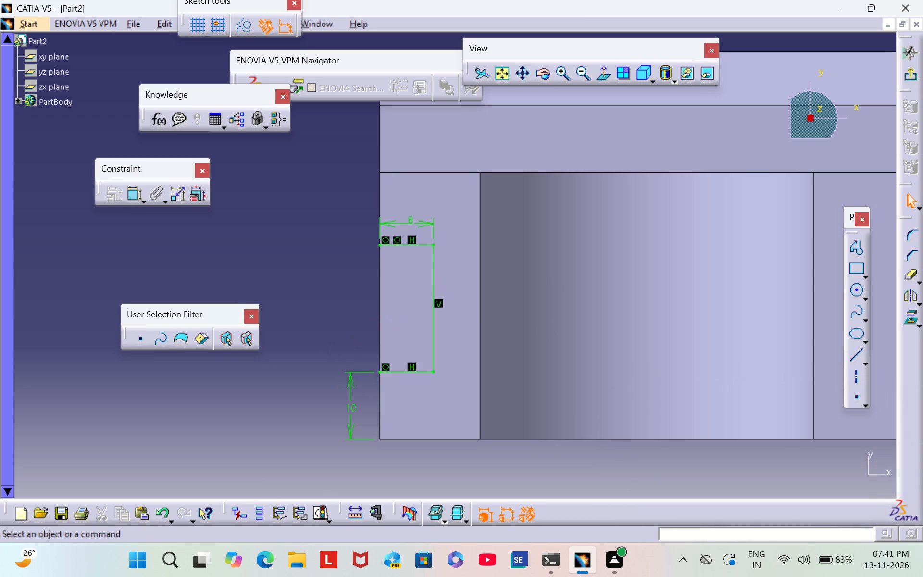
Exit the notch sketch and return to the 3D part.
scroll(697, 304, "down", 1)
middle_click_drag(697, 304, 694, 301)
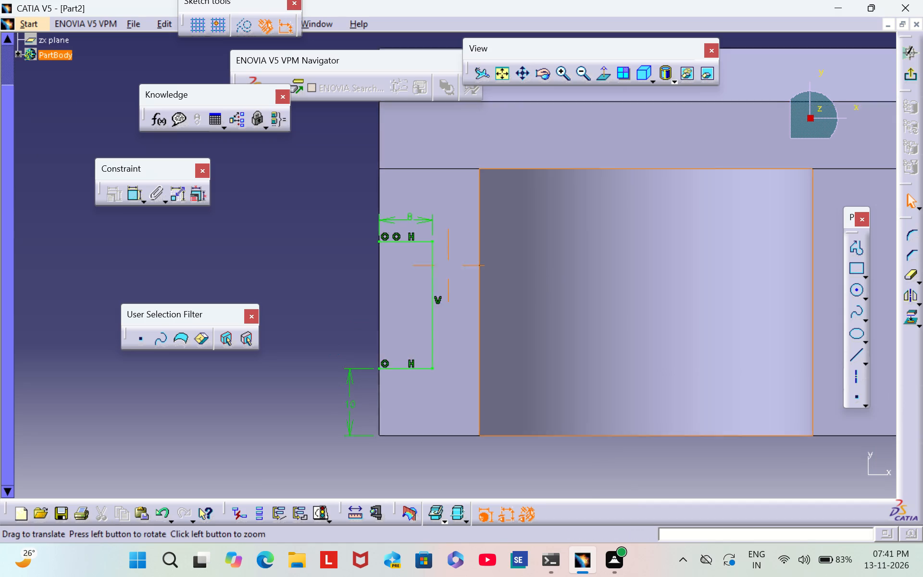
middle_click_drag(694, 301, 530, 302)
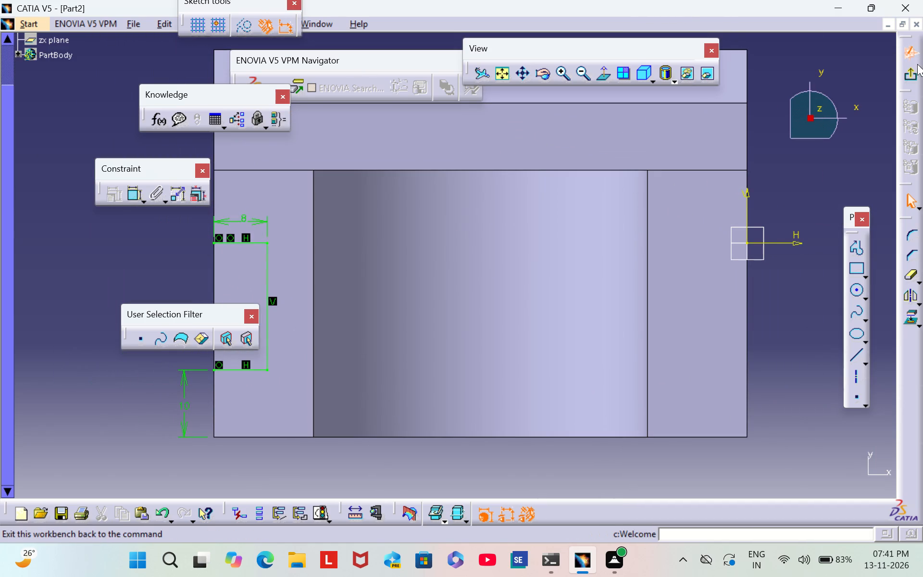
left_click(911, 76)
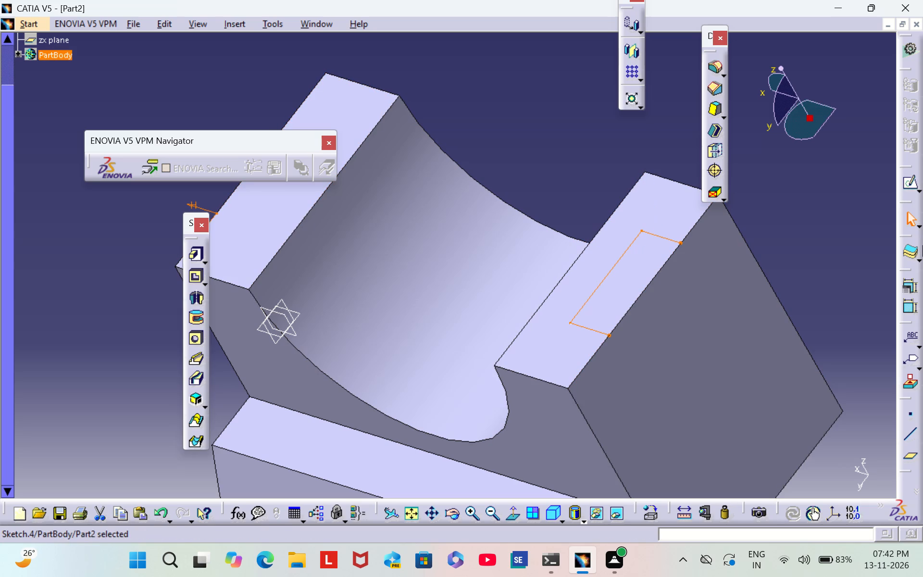
Reopen the notch sketch on the block's top face and delete the profile's two horizontal lines.
left_click(906, 191)
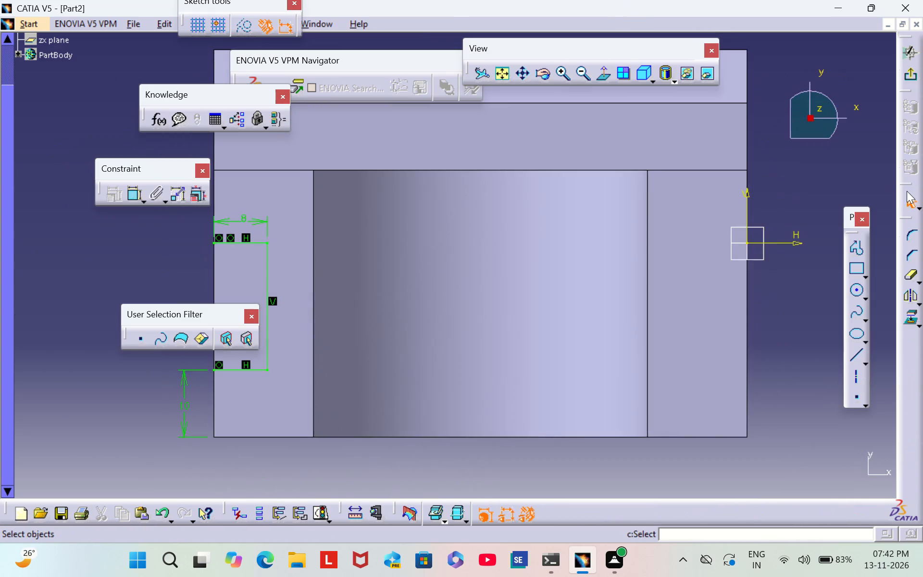
middle_click_drag(552, 282, 652, 283)
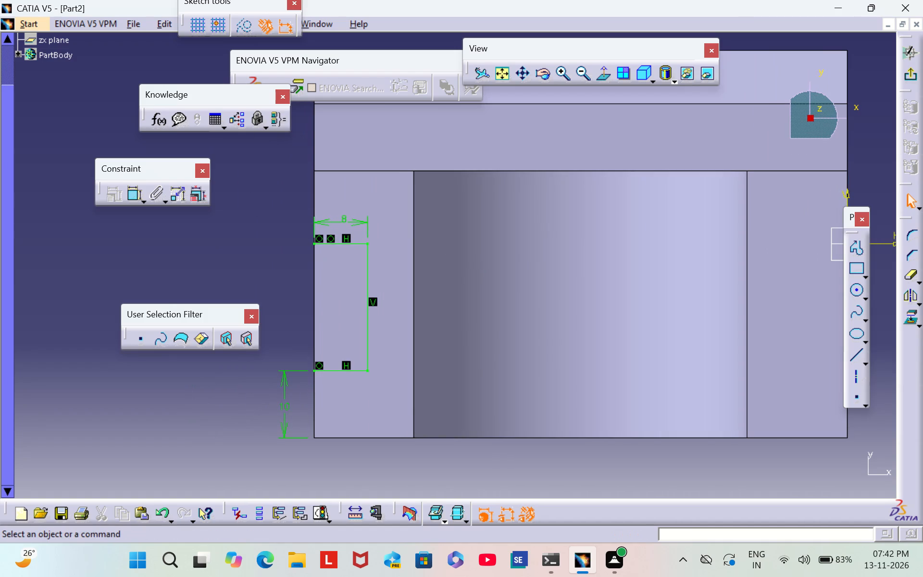
right_click(336, 241)
left_click(387, 432)
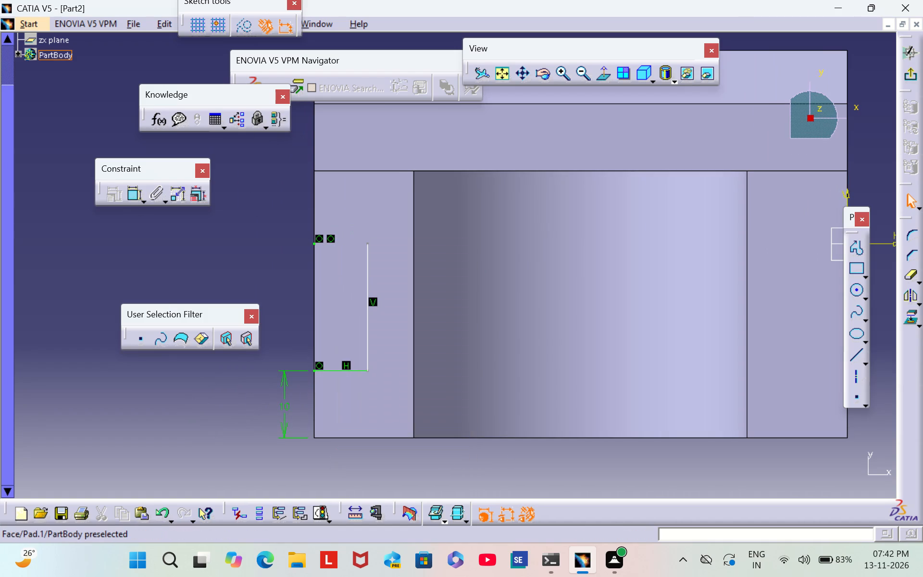
right_click(332, 369)
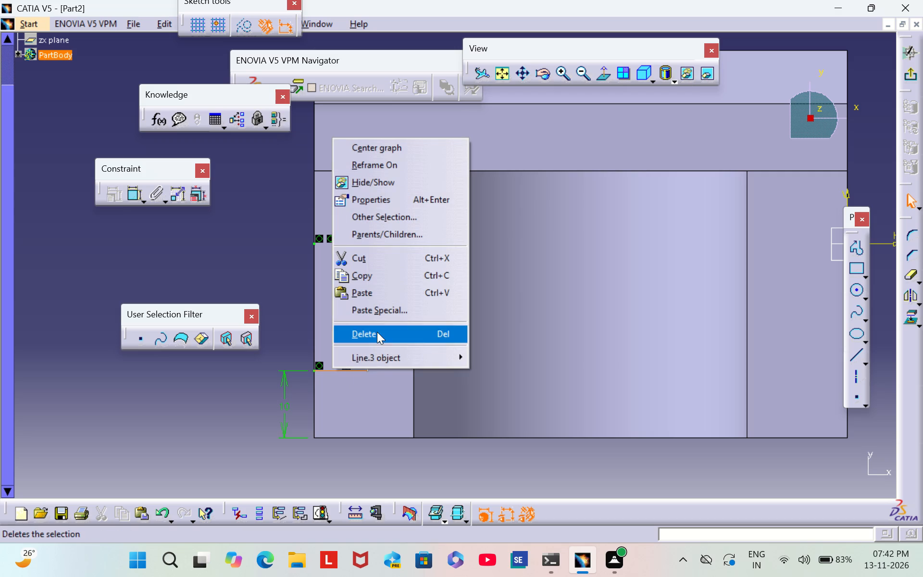
left_click(377, 332)
Delete the leftover coincidence constraints, the 10 mm distance dimension and the two stray end points on the face's outer edge.
right_click(321, 238)
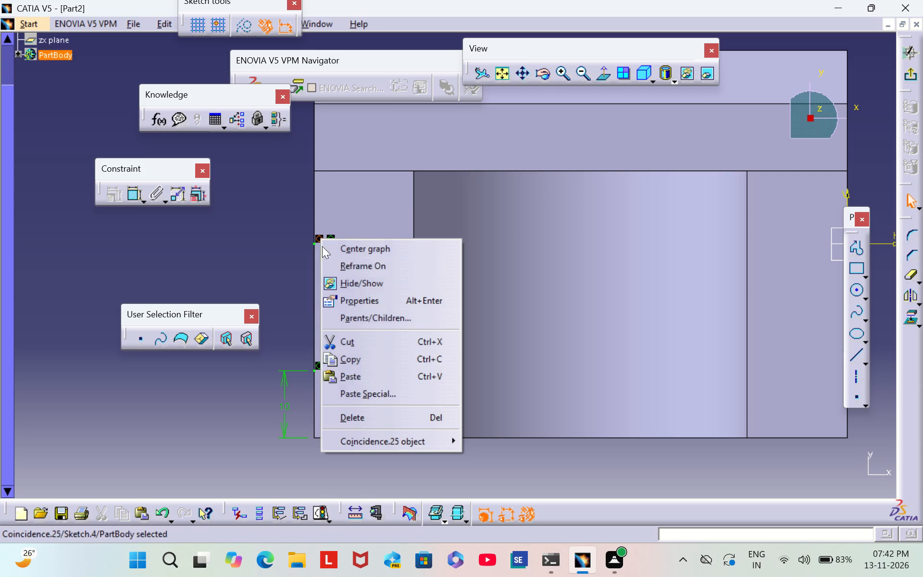
left_click(366, 407)
left_click(367, 410)
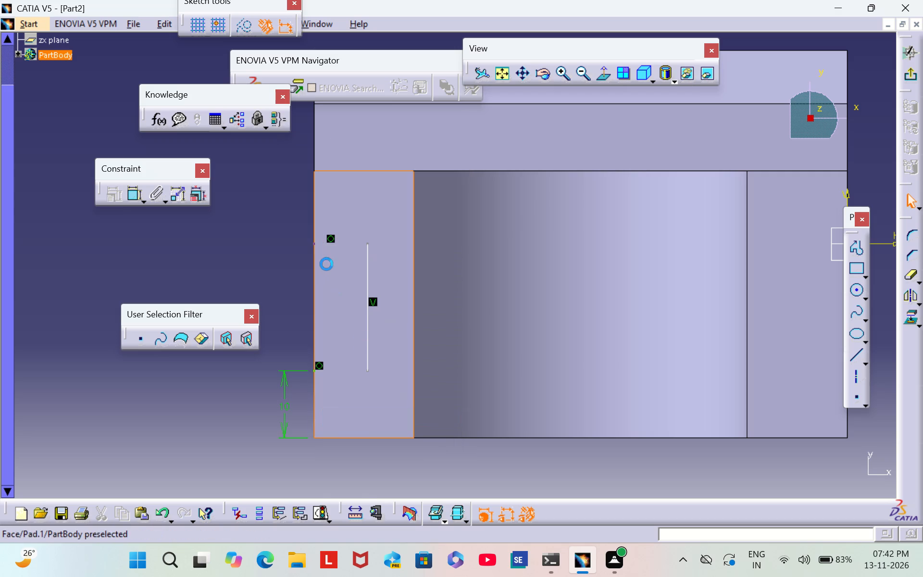
right_click(329, 241)
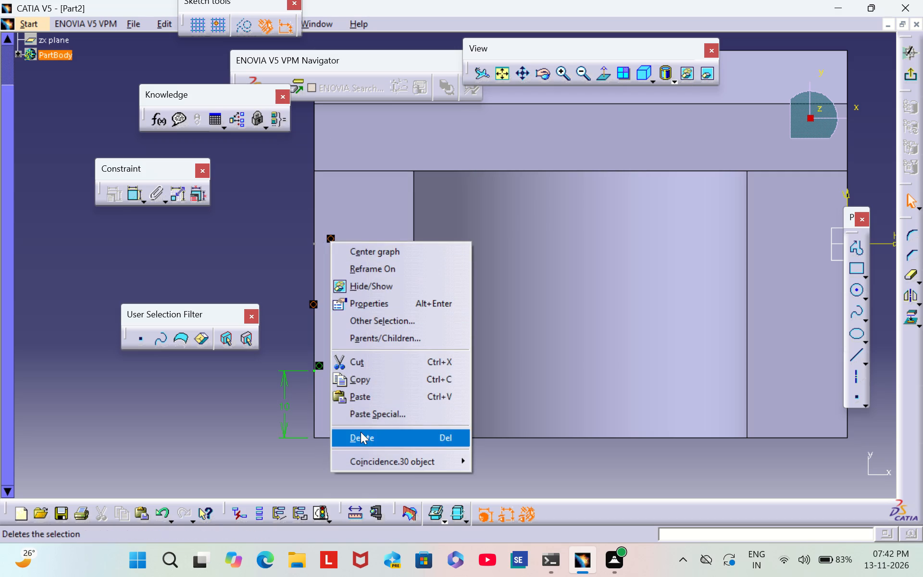
left_click(362, 432)
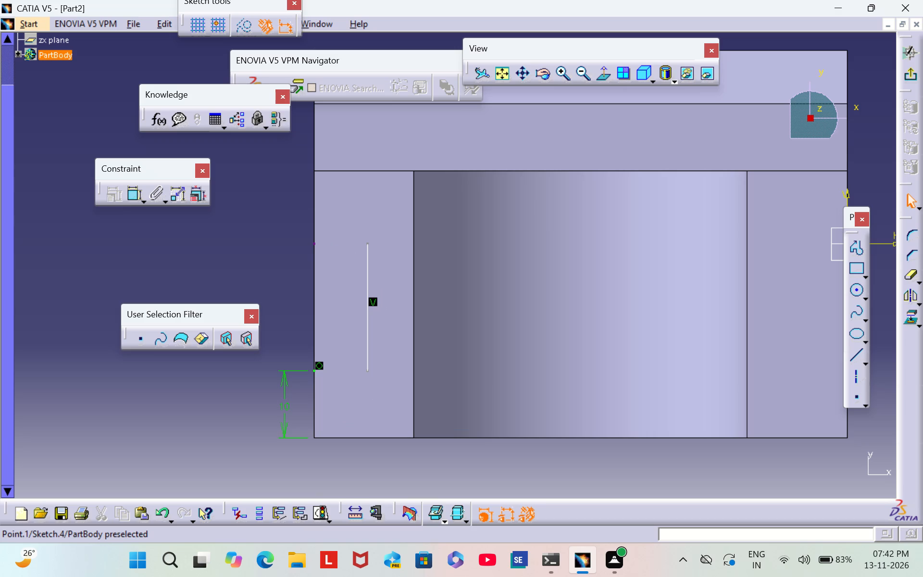
right_click(314, 242)
left_click(363, 439)
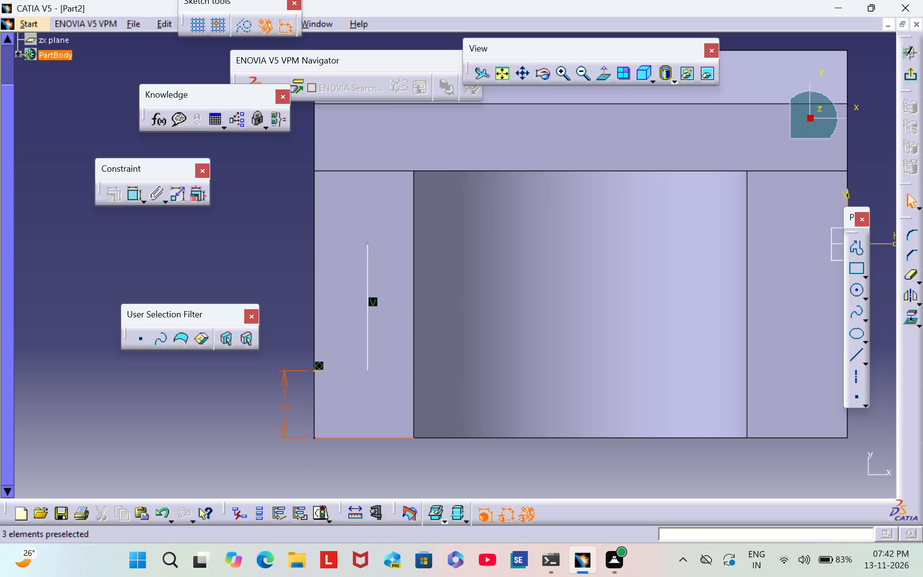
right_click(282, 404)
left_click(327, 375)
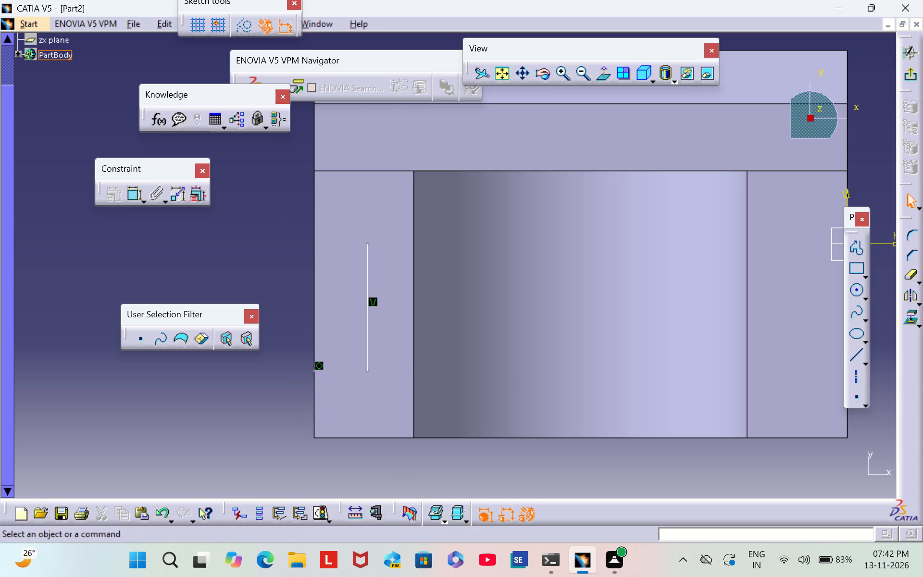
right_click(312, 371)
left_click(360, 343)
Draw horizontal lines about 8 mm long from both ends of the vertical line, extending just past the groove edge.
left_click(854, 359)
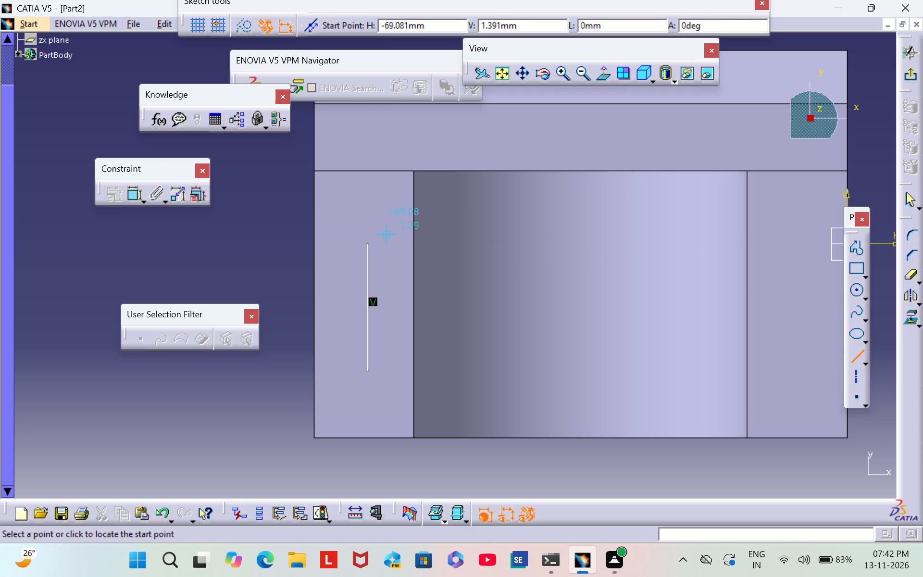
left_click(367, 242)
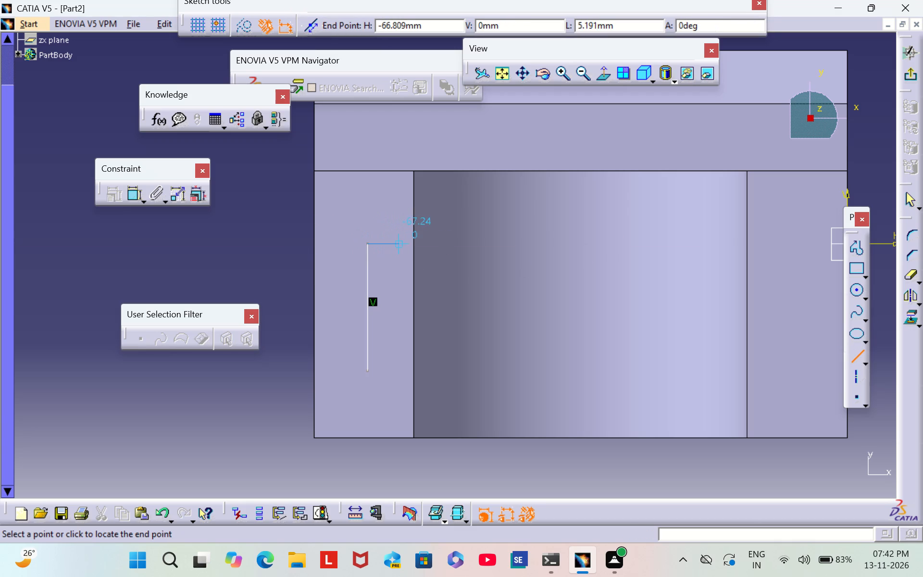
left_click(421, 244)
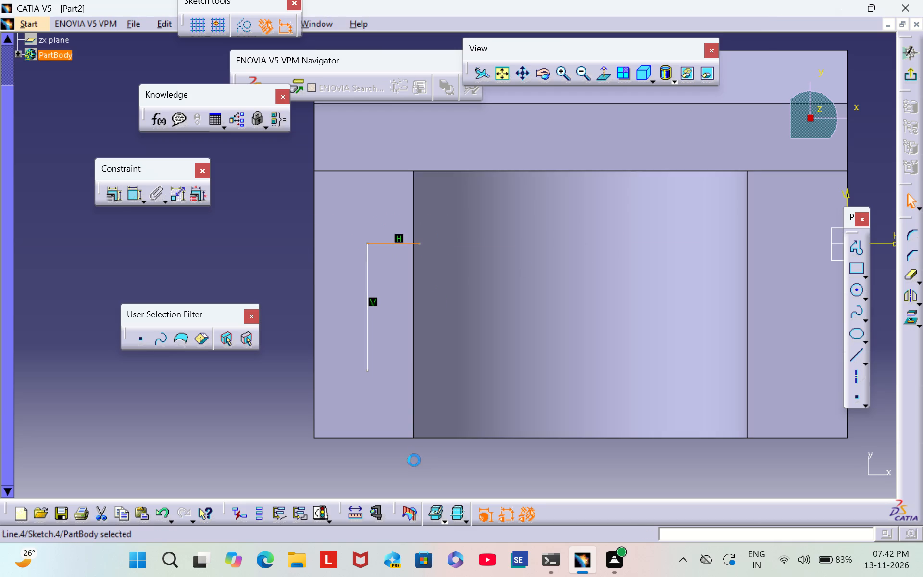
left_click(414, 460)
left_click(859, 354)
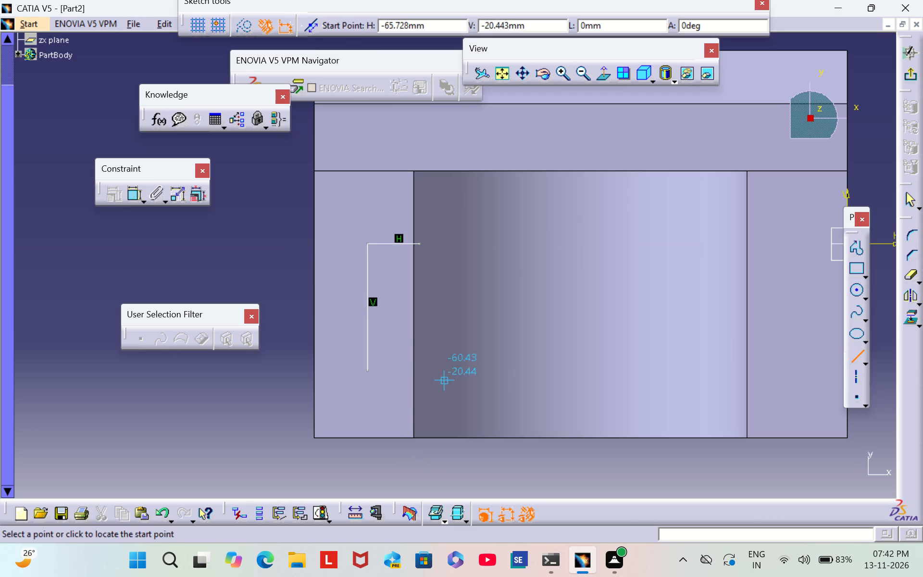
left_click(365, 370)
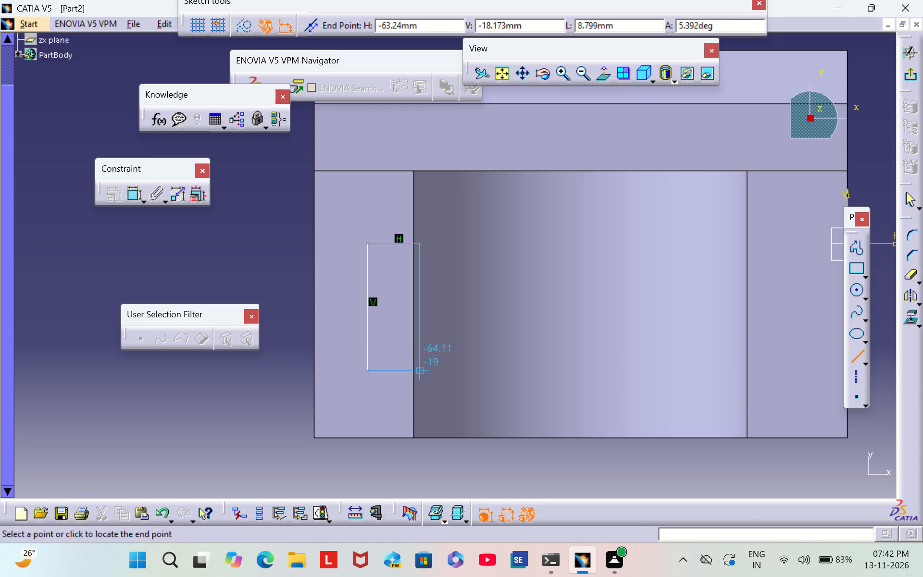
left_click(423, 369)
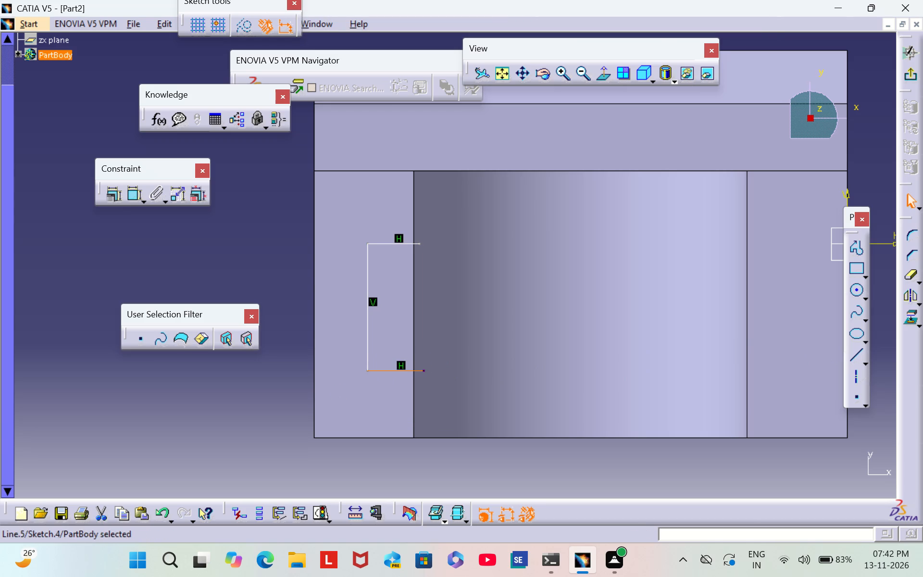
left_click(260, 394)
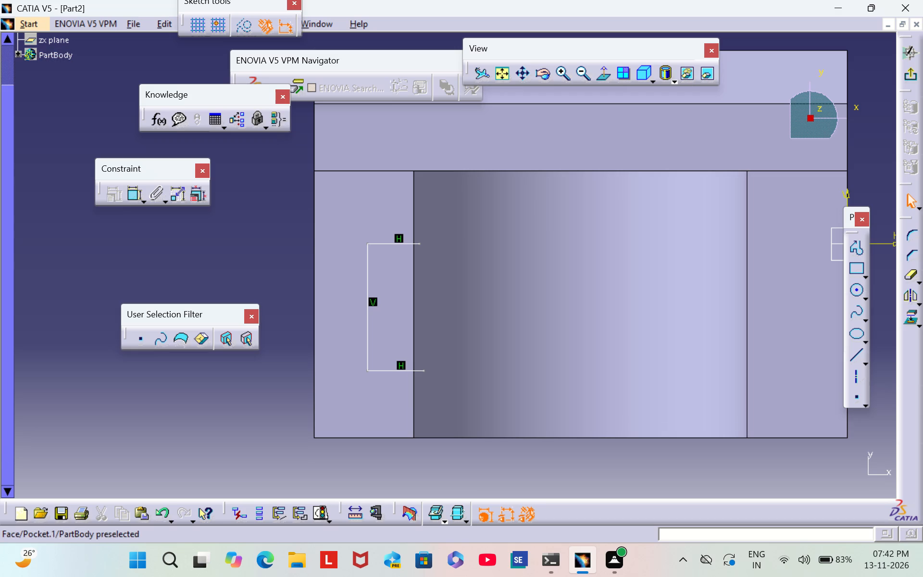
Dimension the length of the upper horizontal line and set it to 8 mm.
left_click(136, 200)
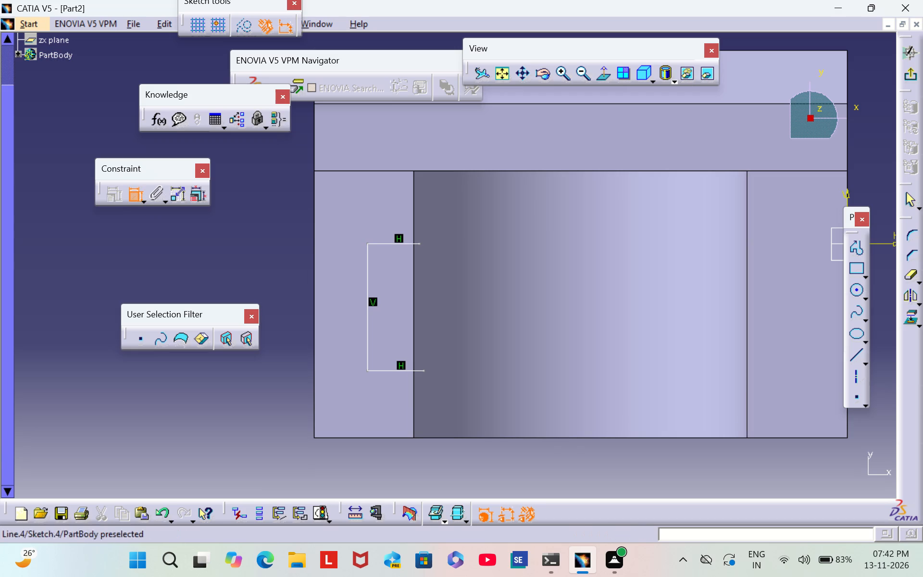
left_click(384, 242)
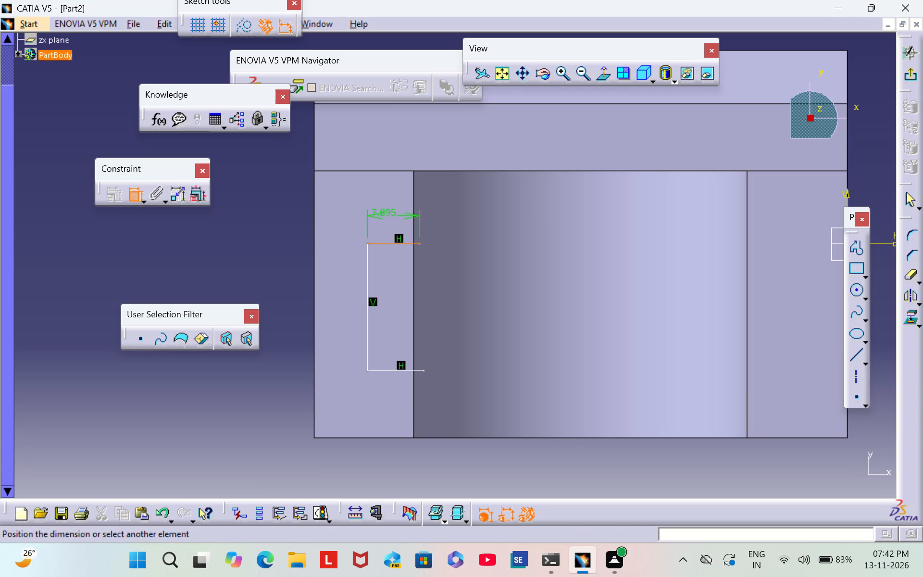
left_click(383, 214)
double_click(386, 212)
key("BackSpace")
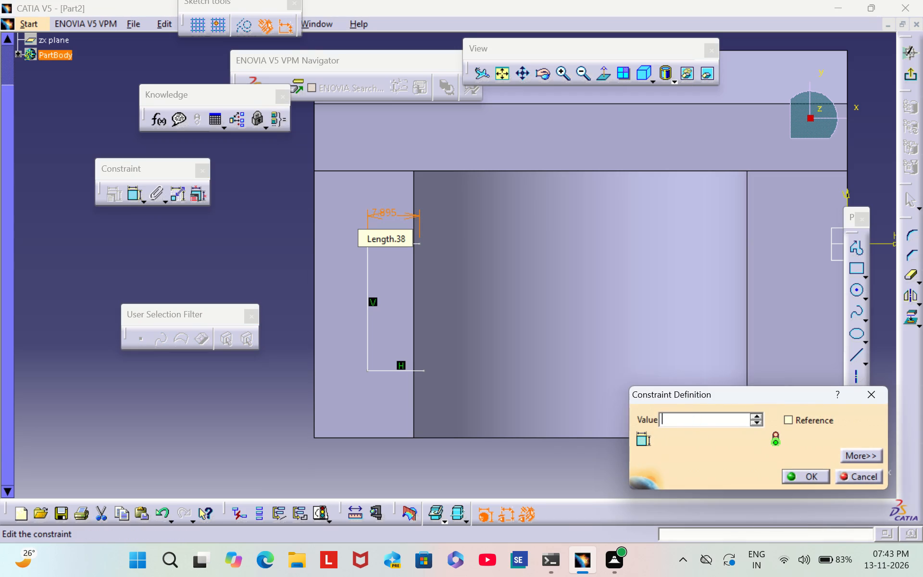
key("8")
key("Return")
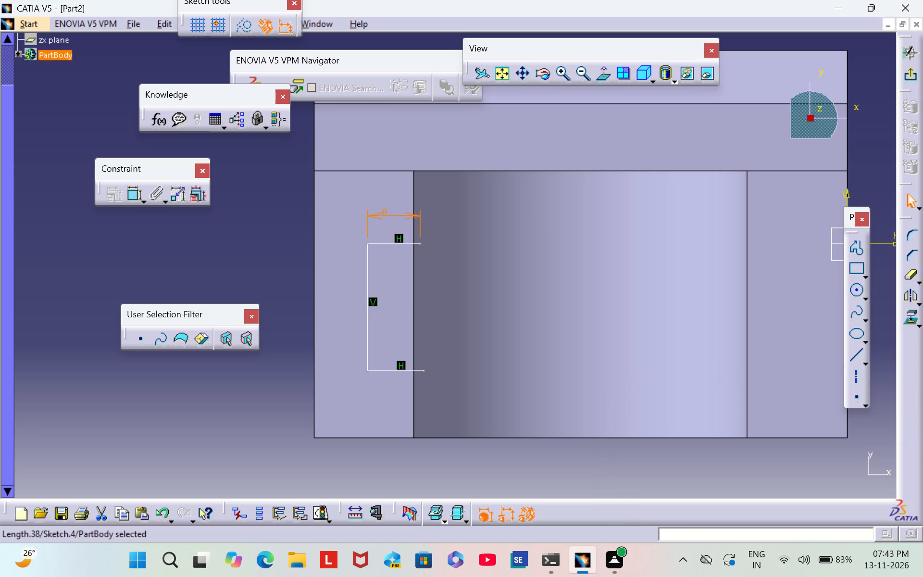
left_click(237, 235)
Dimension the distance between the block's lower edge and the profile's lower horizontal line.
left_click(132, 196)
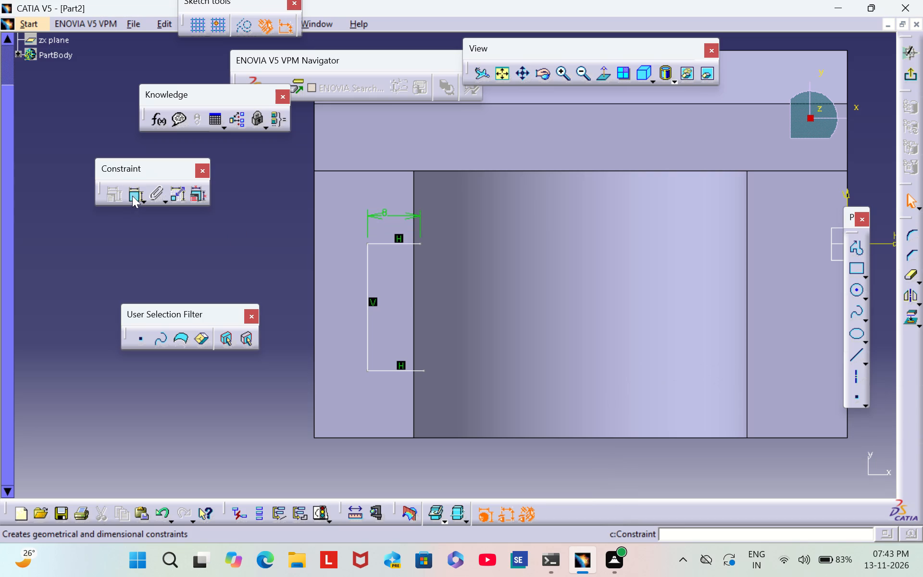
left_click(388, 439)
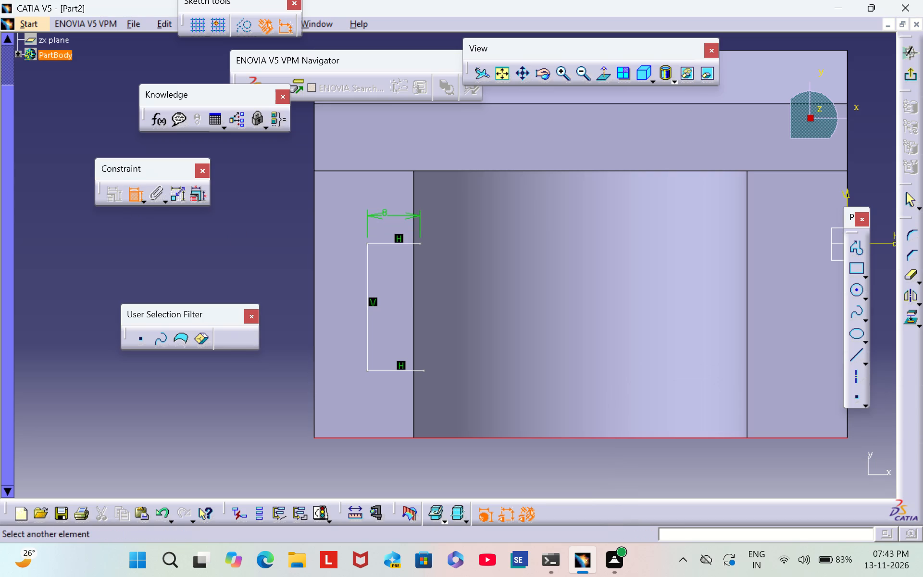
left_click(381, 370)
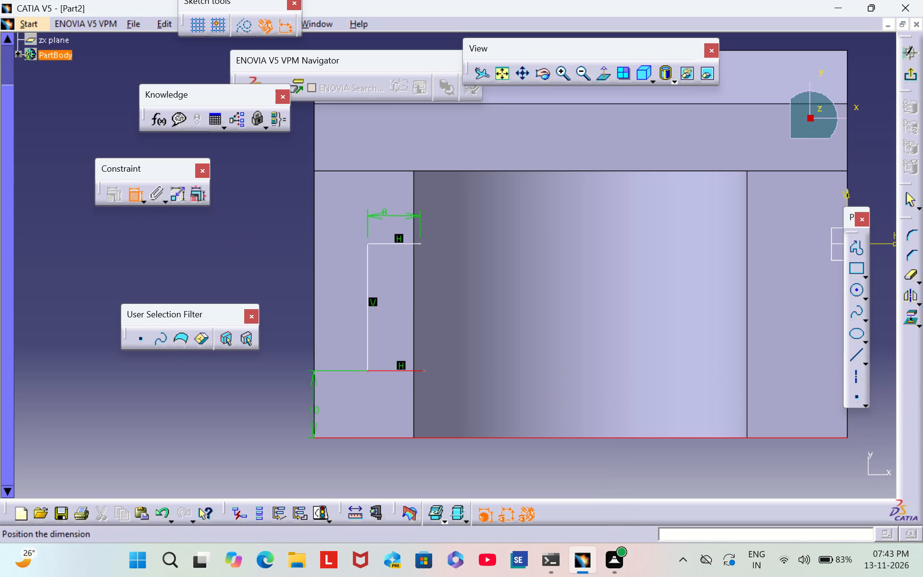
left_click(294, 407)
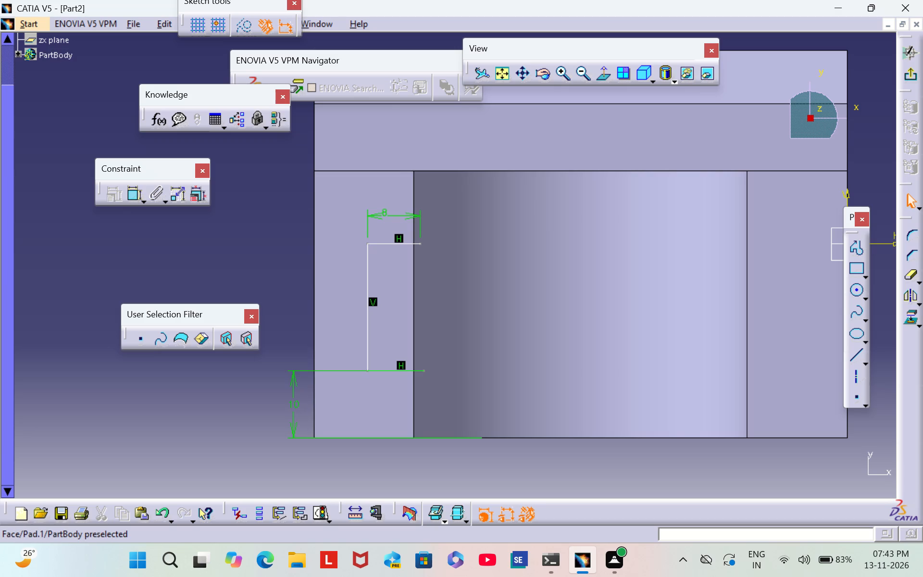
Dimension the length of the profile's vertical line and set it to 20 mm.
left_click(130, 199)
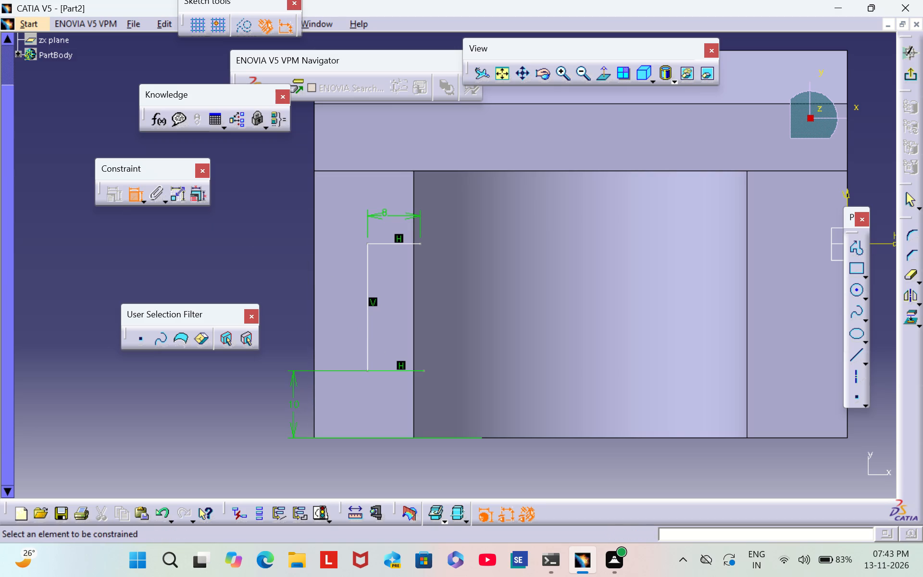
left_click(368, 311)
left_click(303, 311)
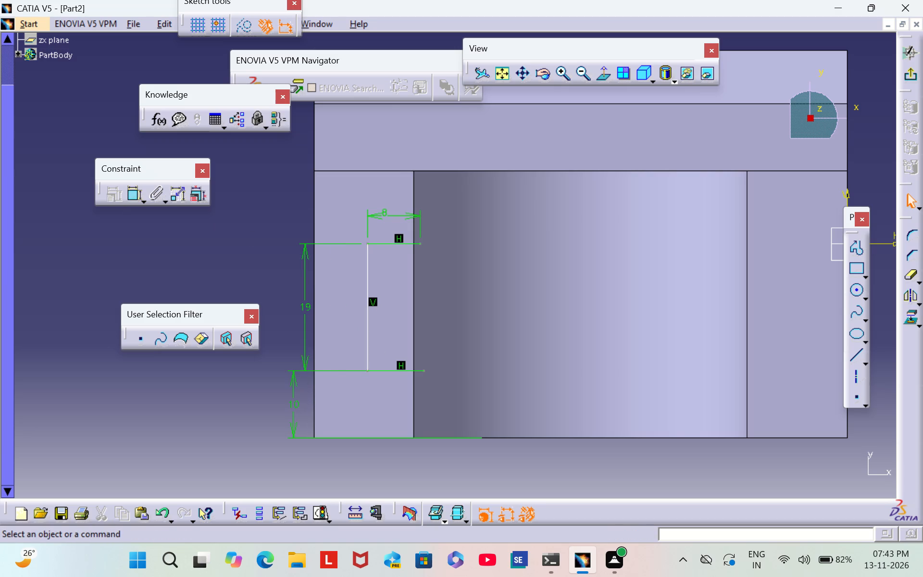
double_click(299, 308)
double_click(307, 309)
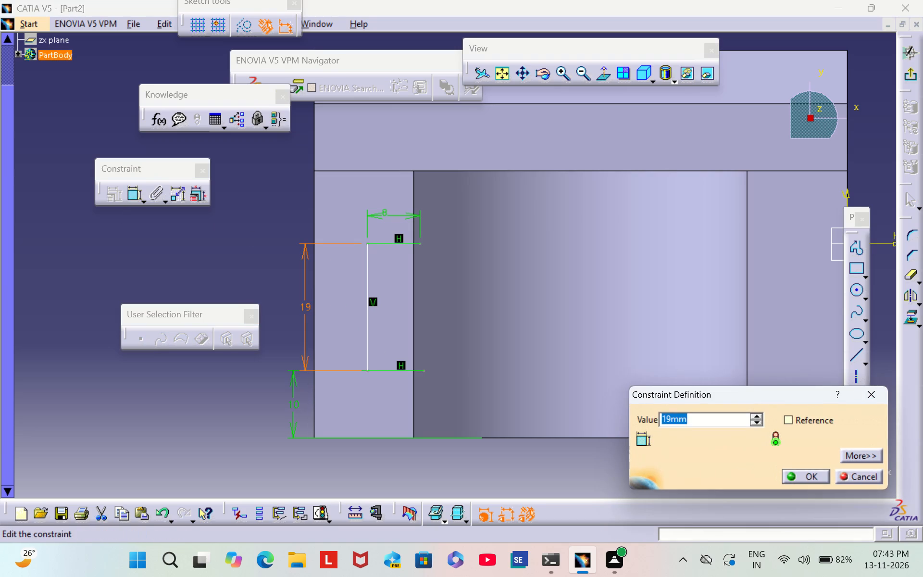
key("BackSpace")
type("20")
key("Return")
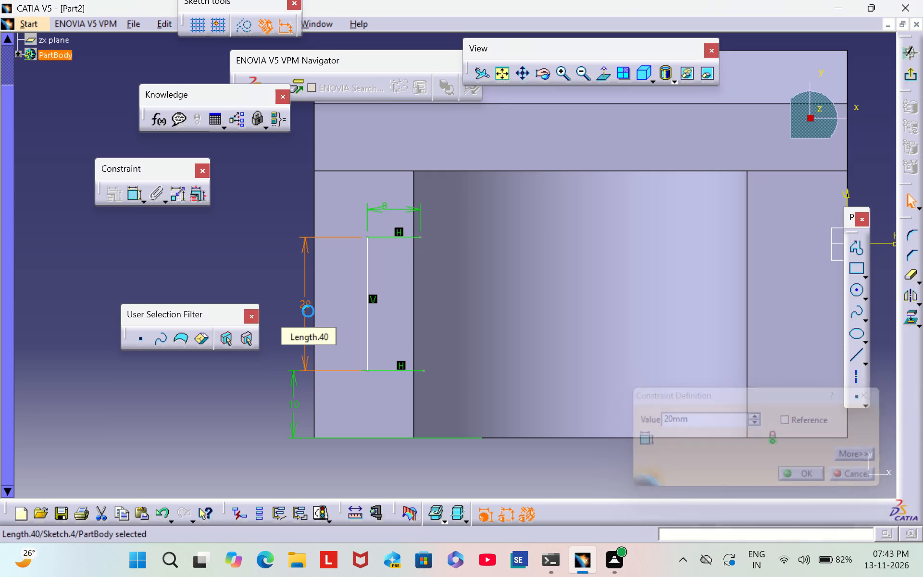
left_click(260, 279)
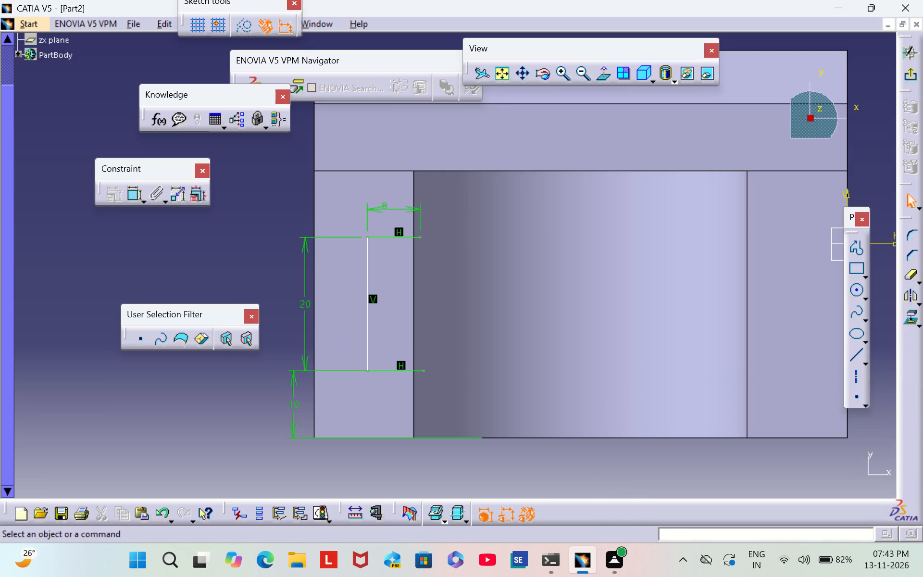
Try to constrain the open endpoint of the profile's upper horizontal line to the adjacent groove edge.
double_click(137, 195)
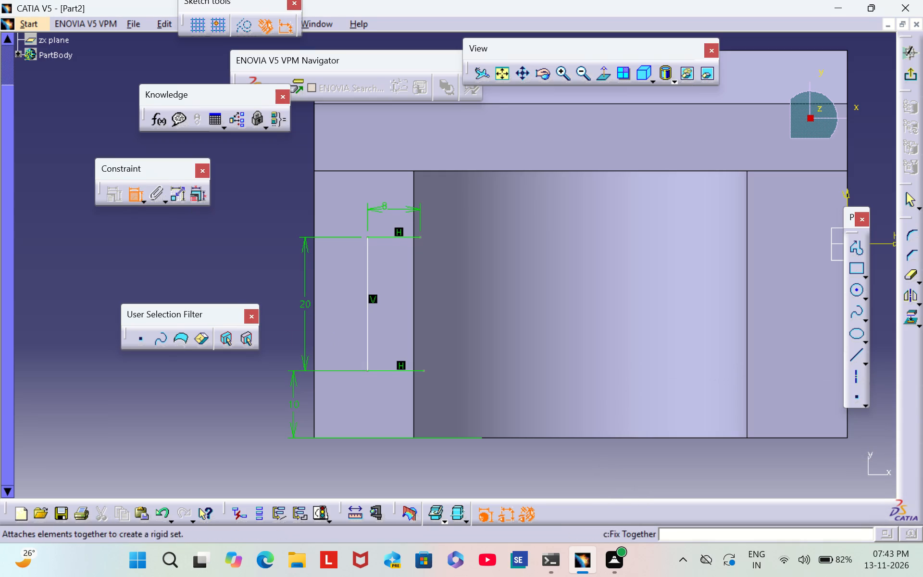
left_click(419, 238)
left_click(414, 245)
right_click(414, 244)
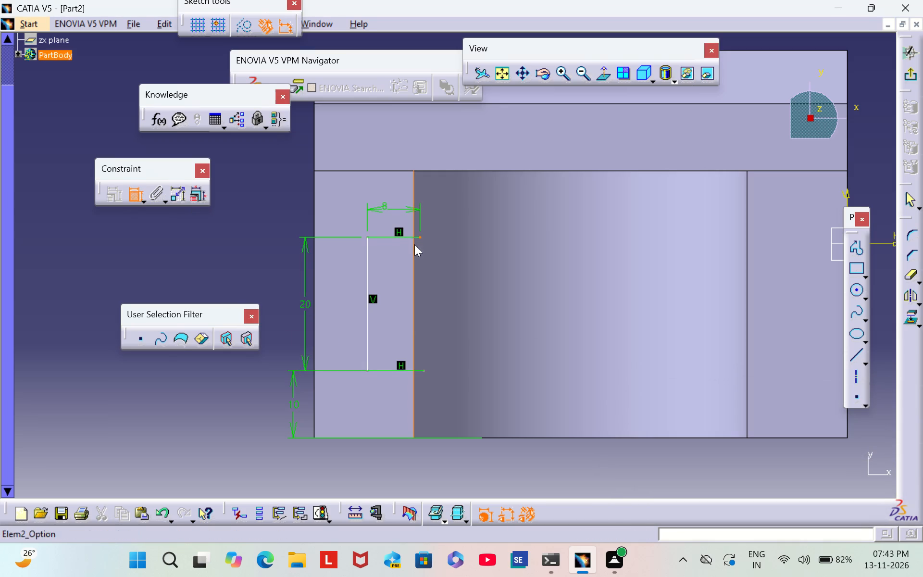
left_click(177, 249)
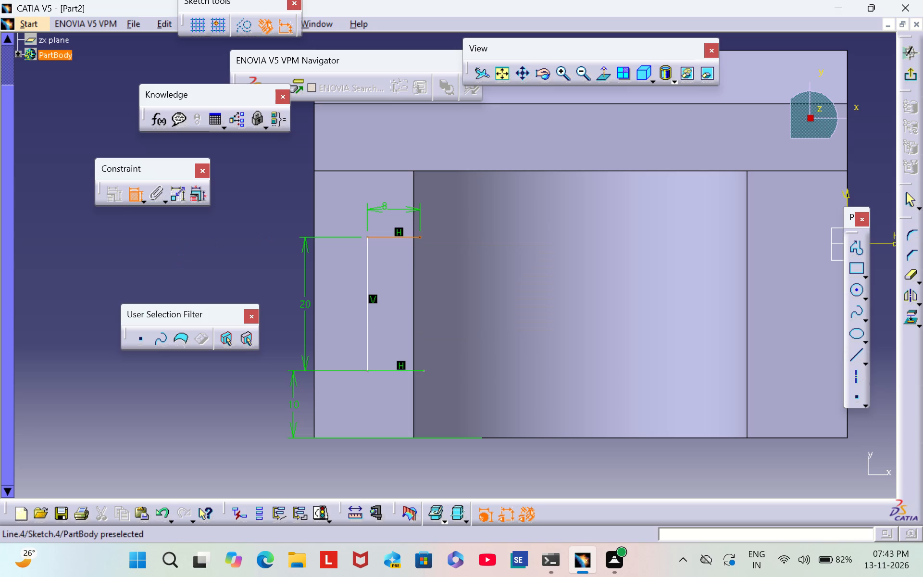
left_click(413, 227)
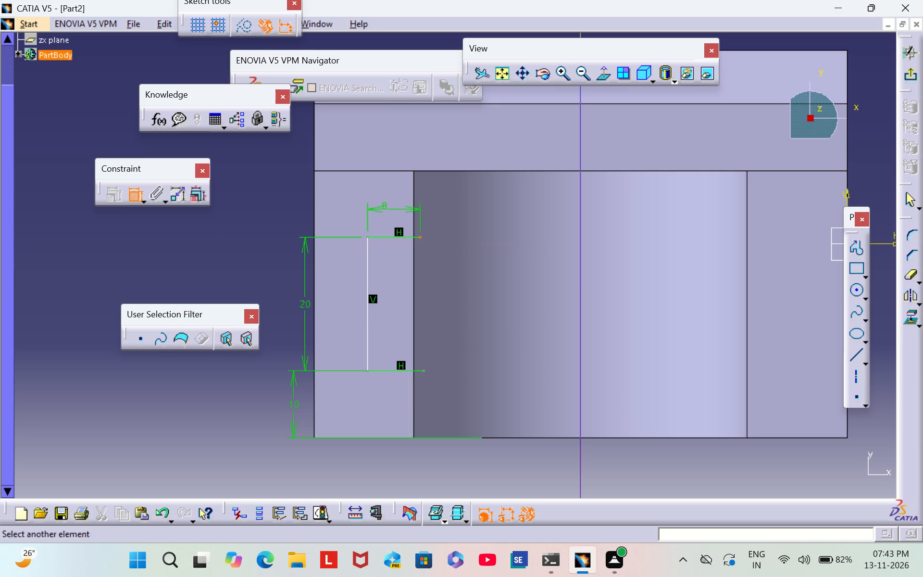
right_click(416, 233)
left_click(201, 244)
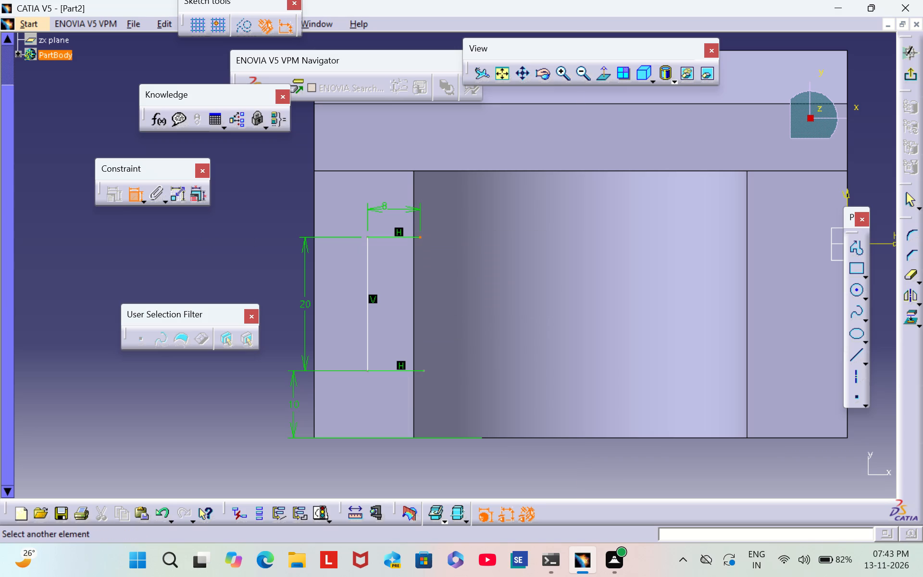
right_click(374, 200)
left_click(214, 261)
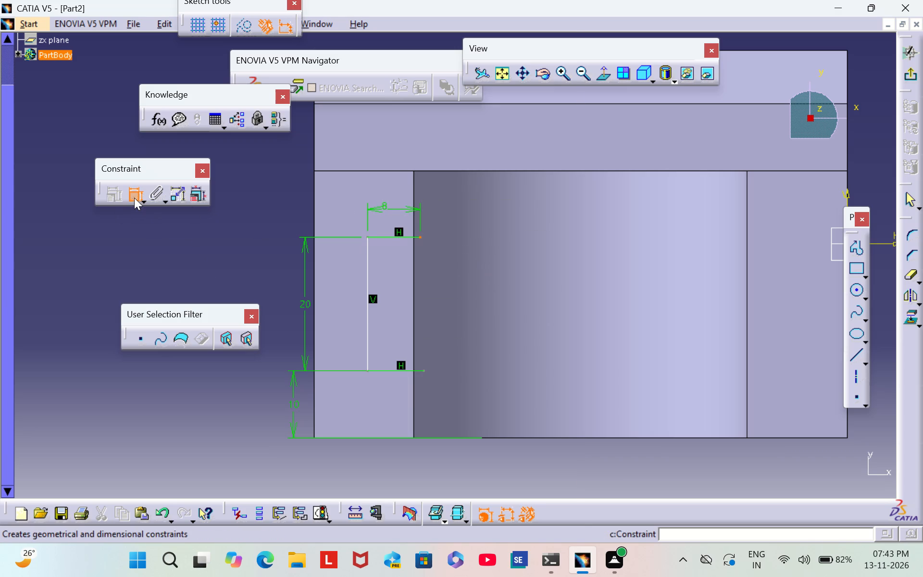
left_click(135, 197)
Delete the upper horizontal line's 8 mm dimension and the 10 mm distance dimension to the block's lower edge.
right_click(385, 206)
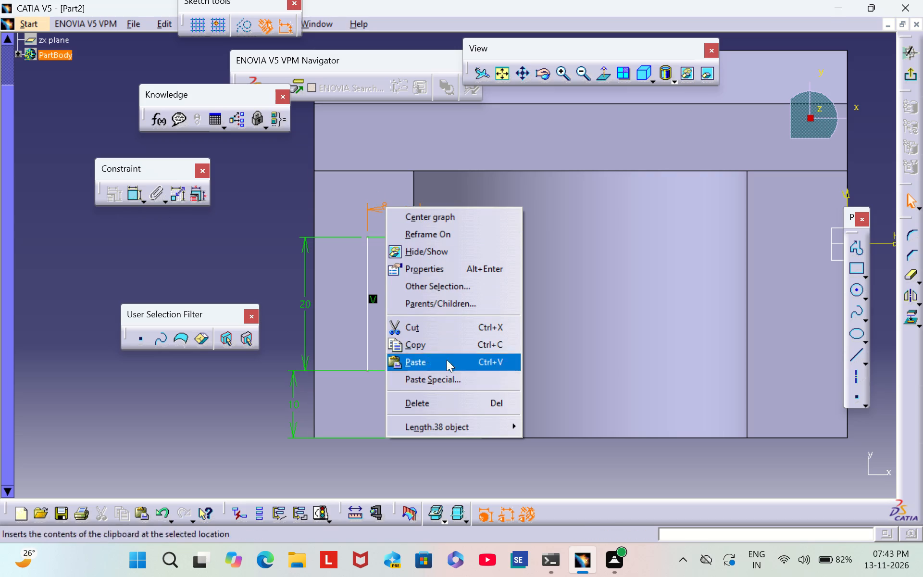
left_click(449, 401)
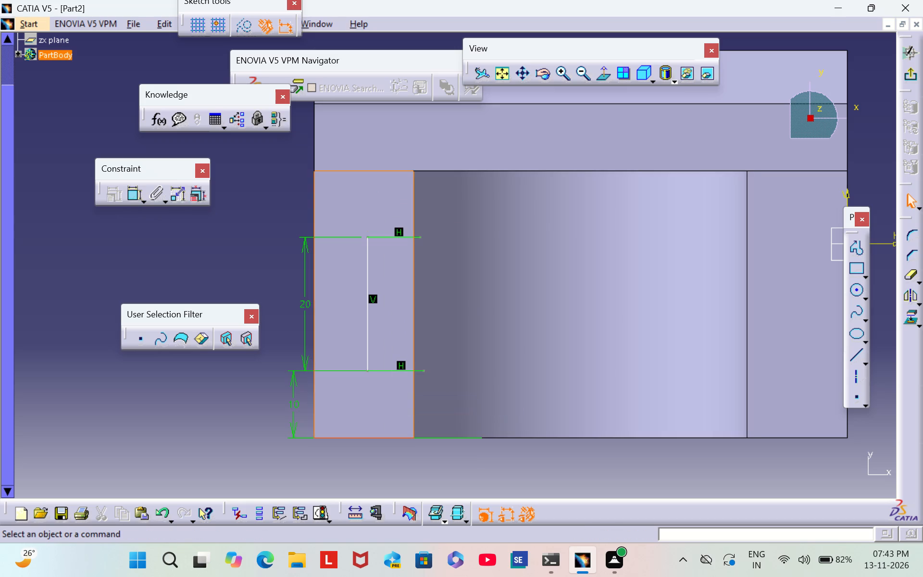
right_click(293, 401)
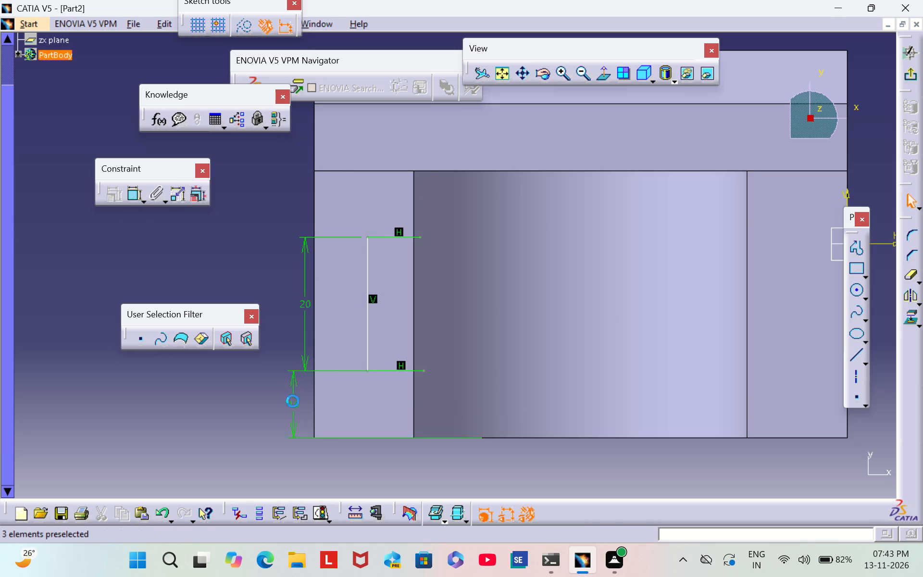
left_click(360, 359)
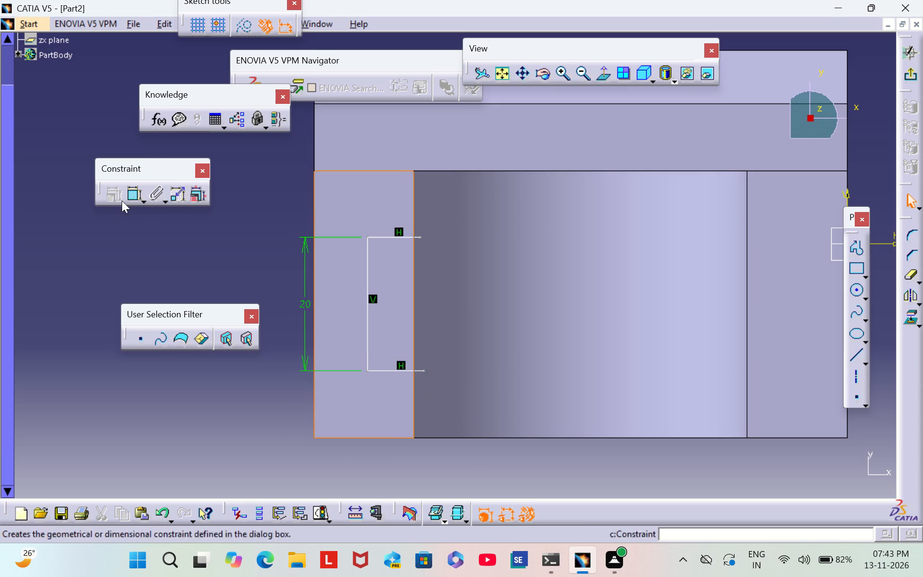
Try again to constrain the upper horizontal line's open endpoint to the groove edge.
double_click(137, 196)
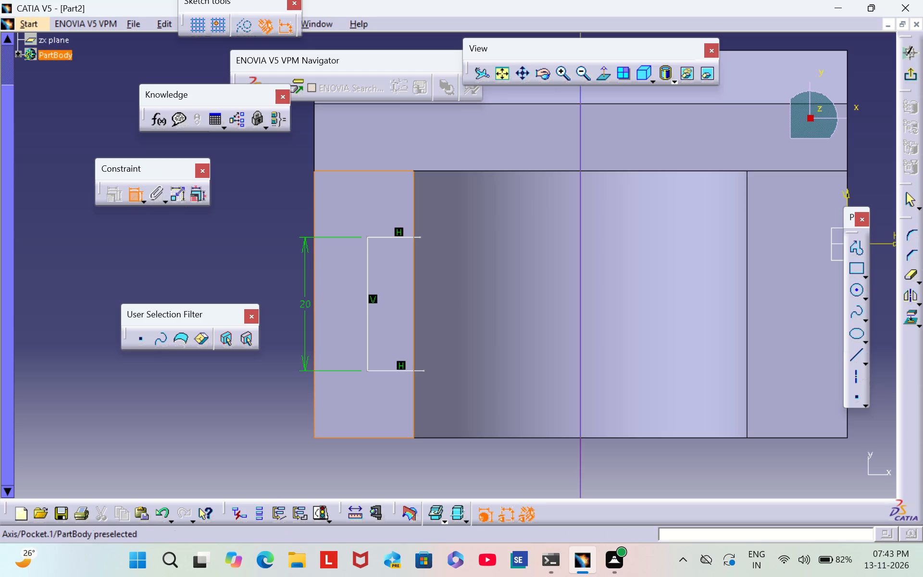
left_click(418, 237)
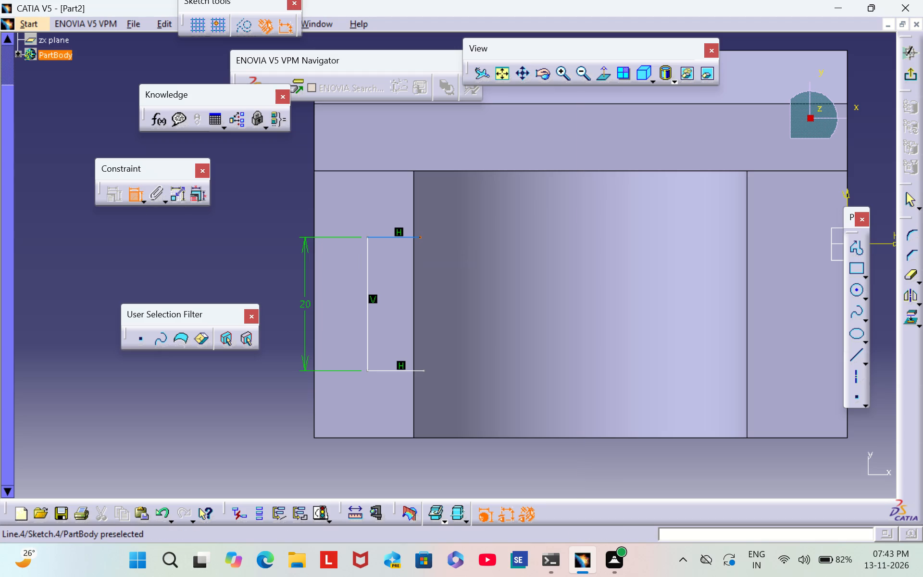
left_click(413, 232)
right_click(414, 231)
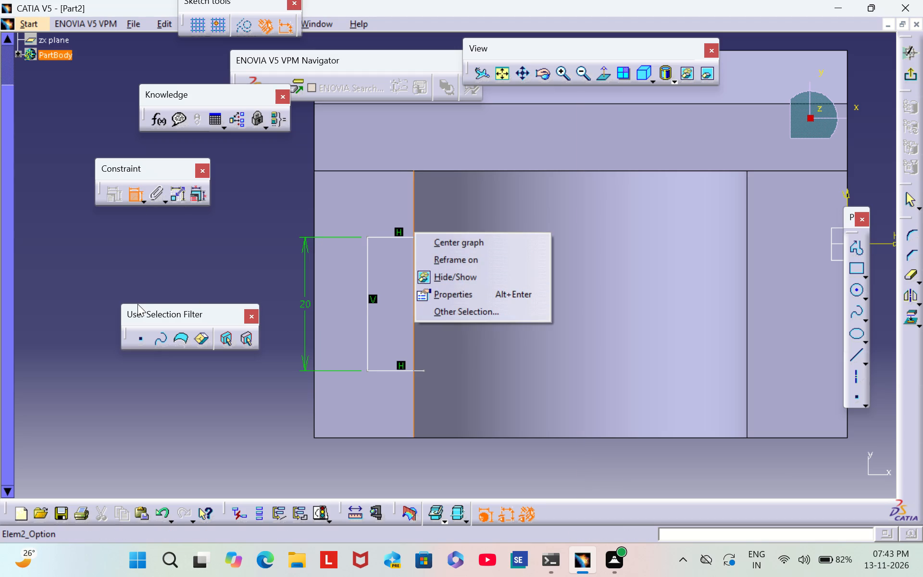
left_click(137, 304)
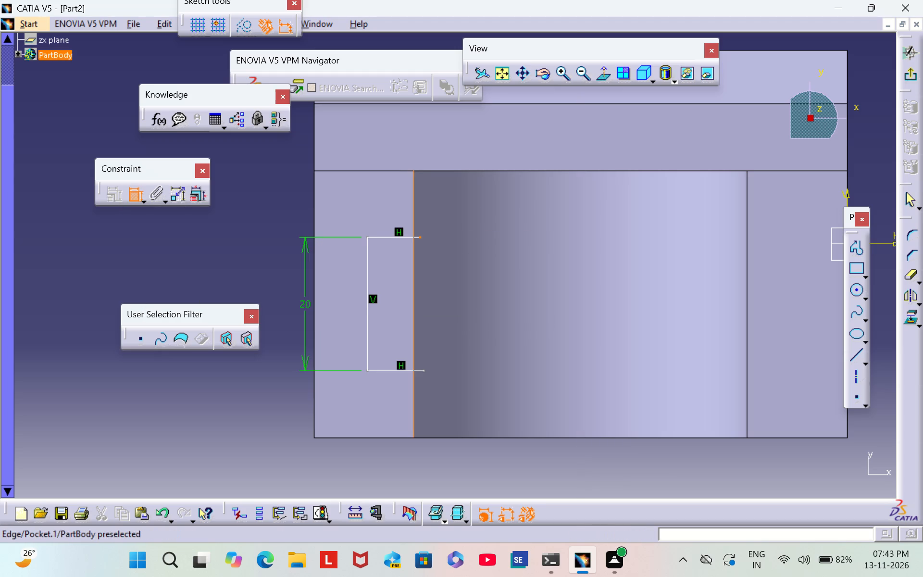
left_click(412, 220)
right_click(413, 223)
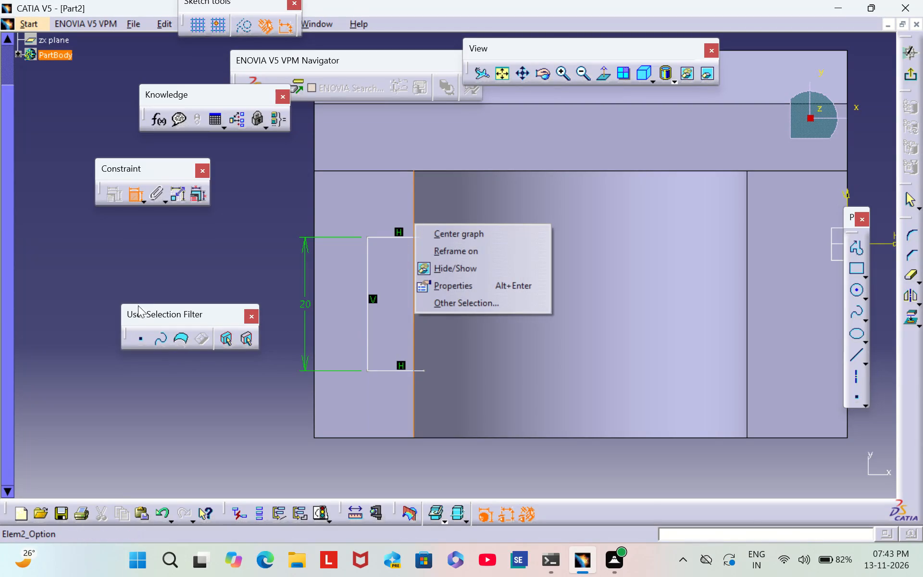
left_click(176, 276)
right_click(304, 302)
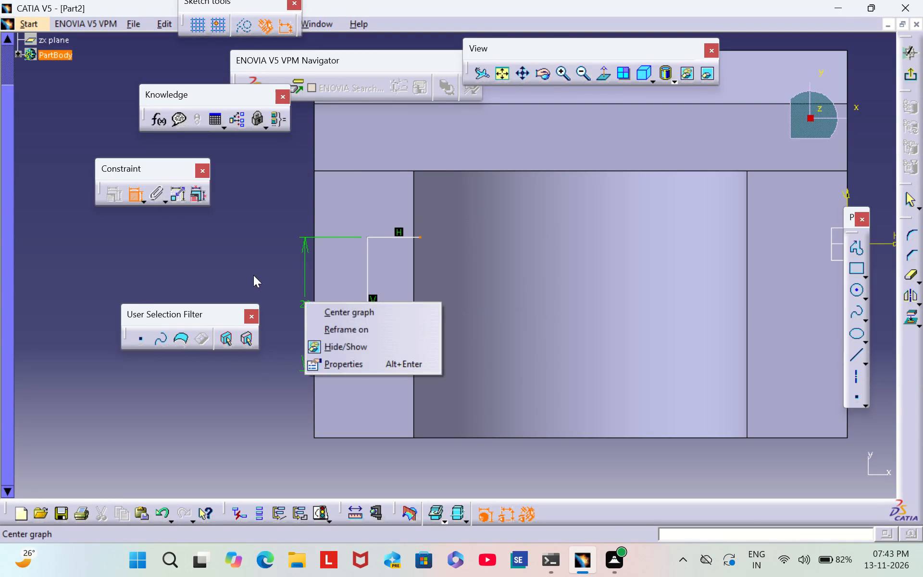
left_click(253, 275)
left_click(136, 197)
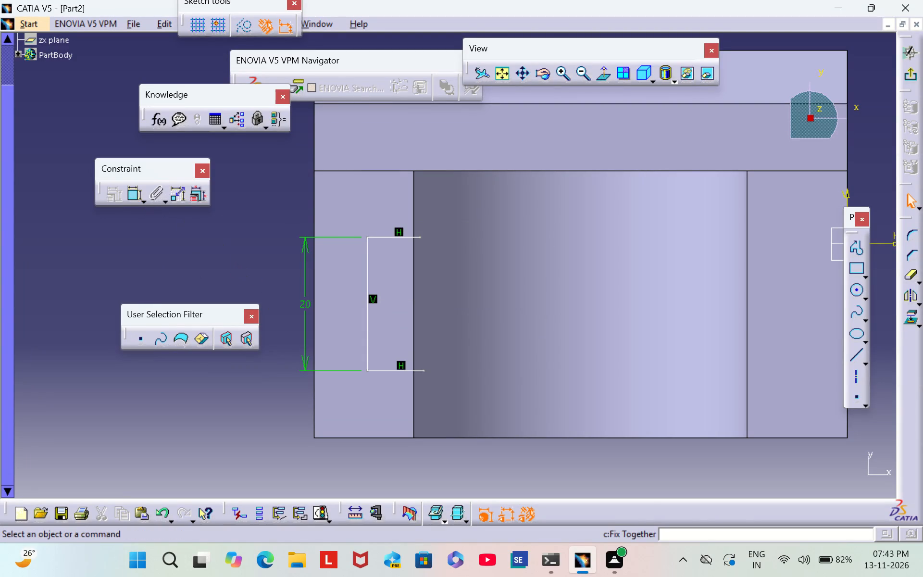
Delete the 20 mm length dimension of the profile's vertical line.
right_click(308, 308)
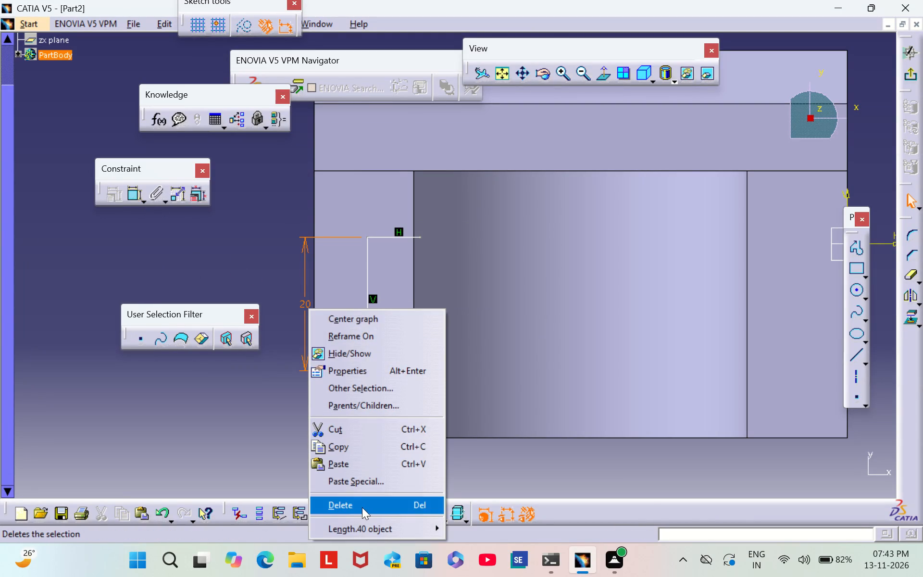
left_click(362, 507)
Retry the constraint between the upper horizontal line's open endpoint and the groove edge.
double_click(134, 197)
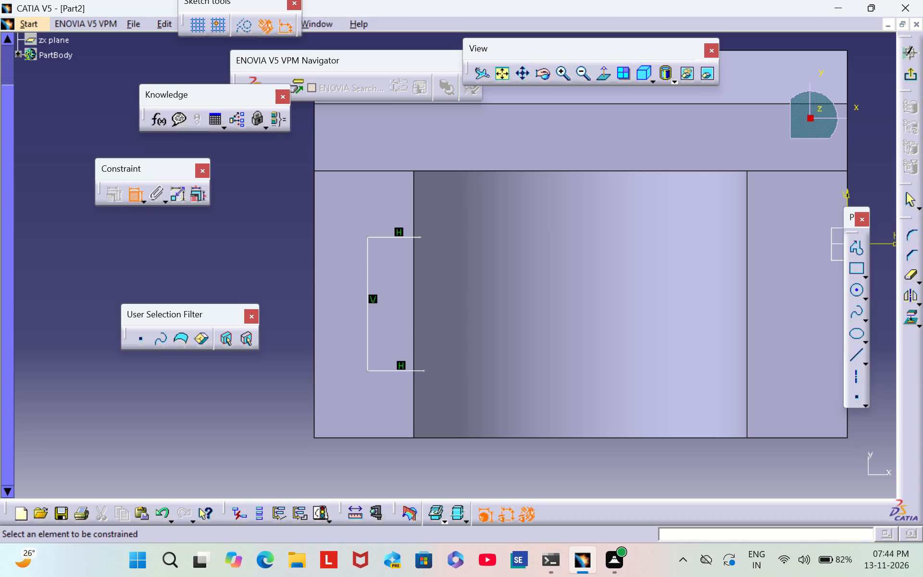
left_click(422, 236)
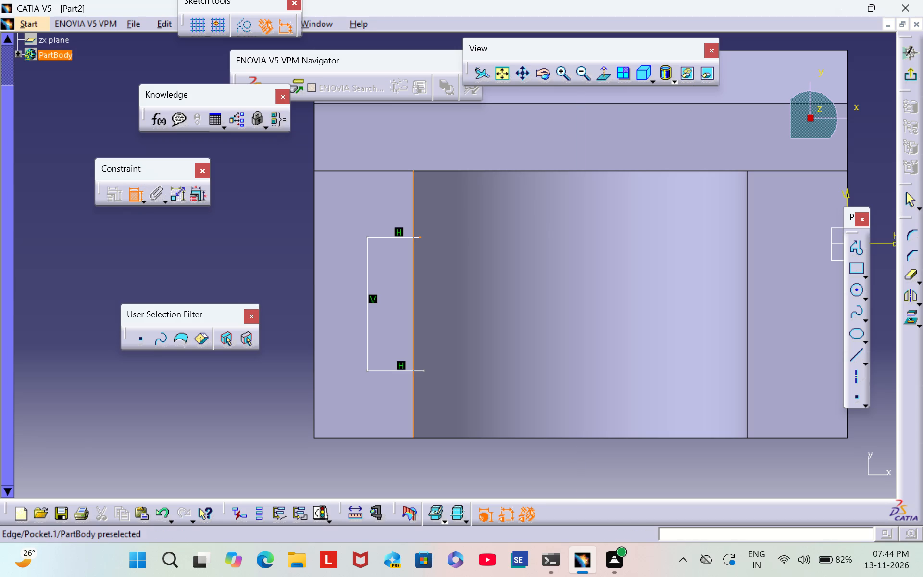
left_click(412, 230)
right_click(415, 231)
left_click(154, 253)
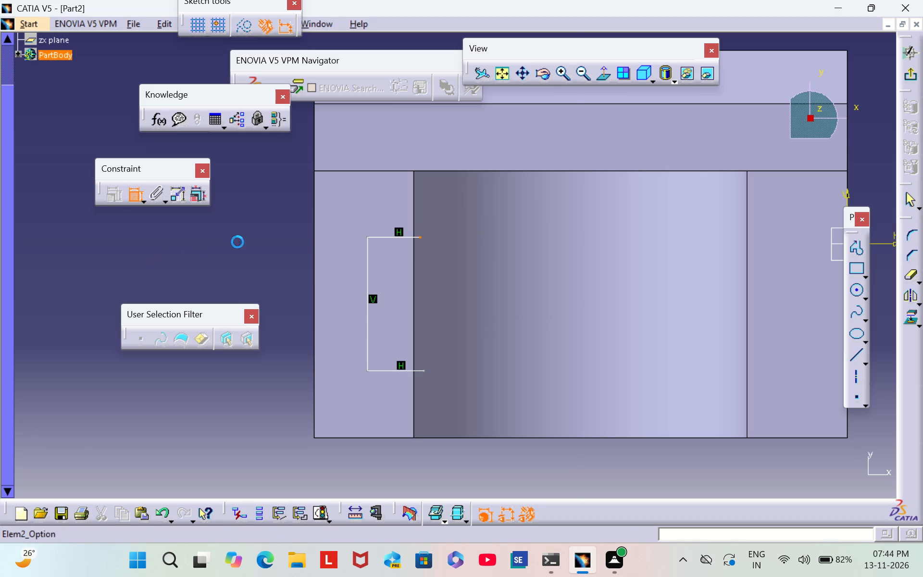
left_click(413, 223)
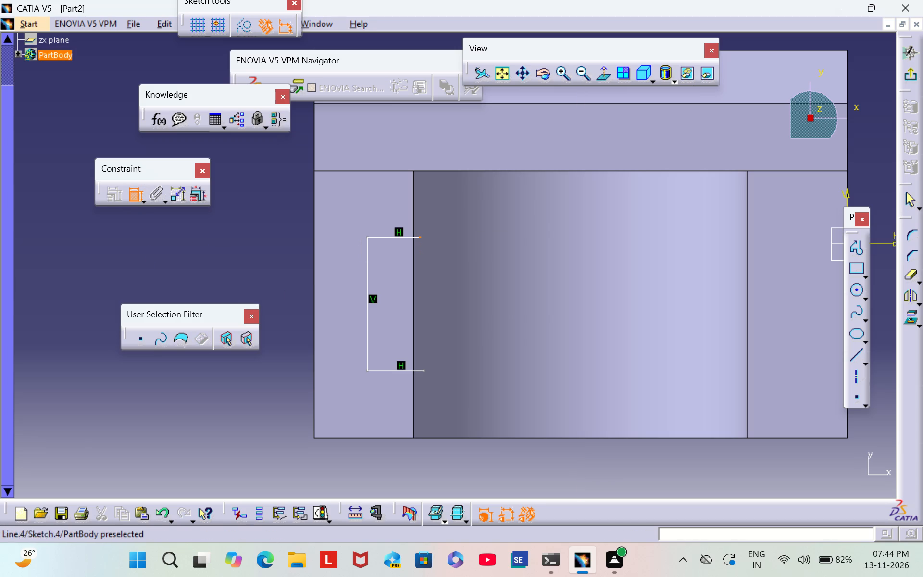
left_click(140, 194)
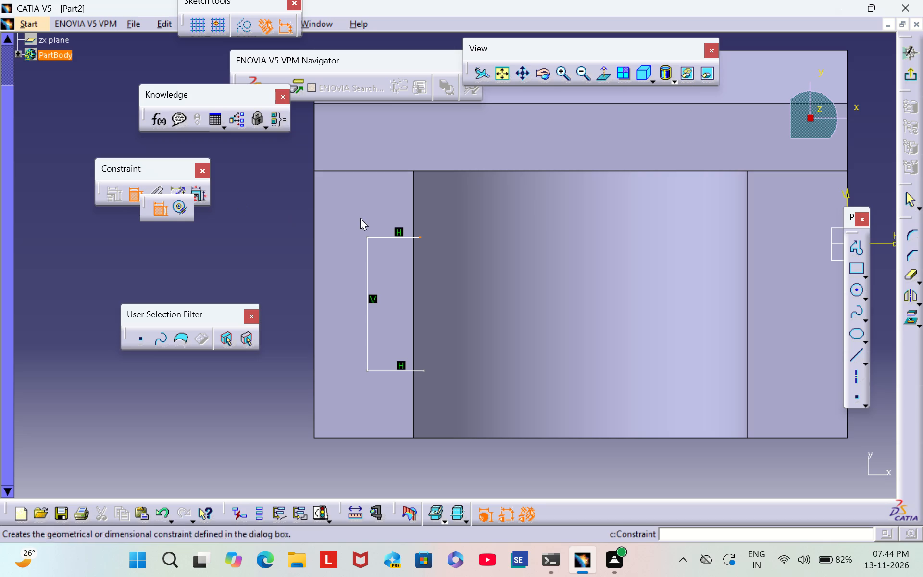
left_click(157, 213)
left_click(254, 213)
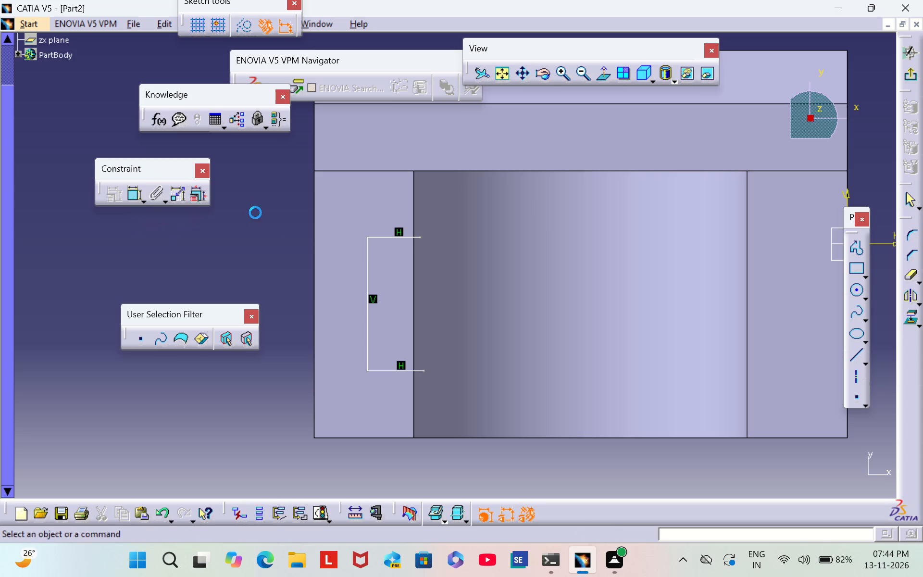
Delete the horizontal constraints on the profile's upper and lower lines and the vertical constraint on its connecting line.
right_click(398, 229)
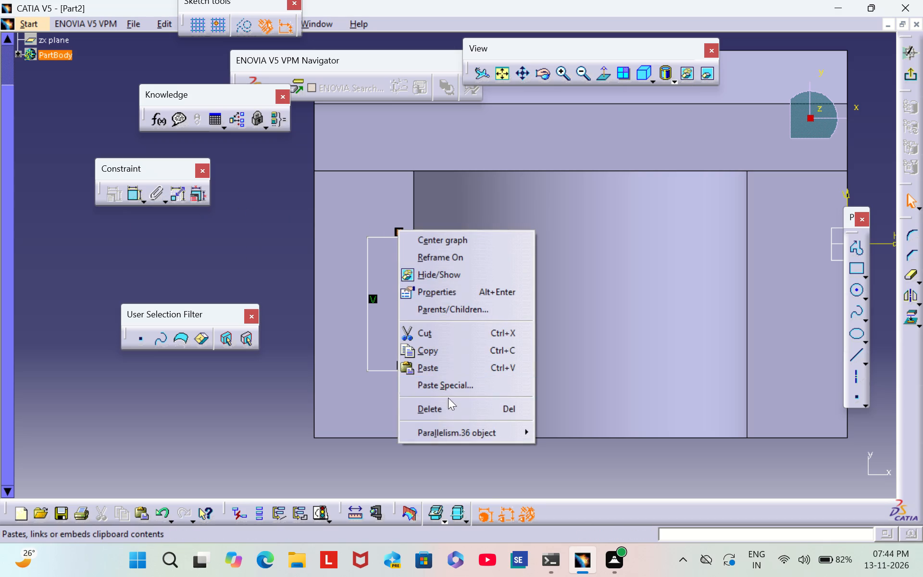
left_click(454, 412)
right_click(374, 298)
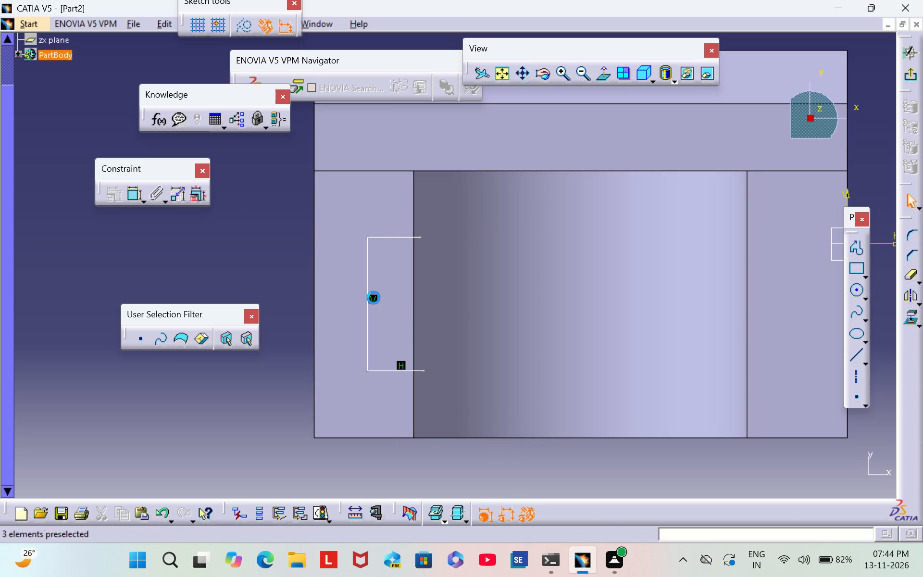
left_click(437, 491)
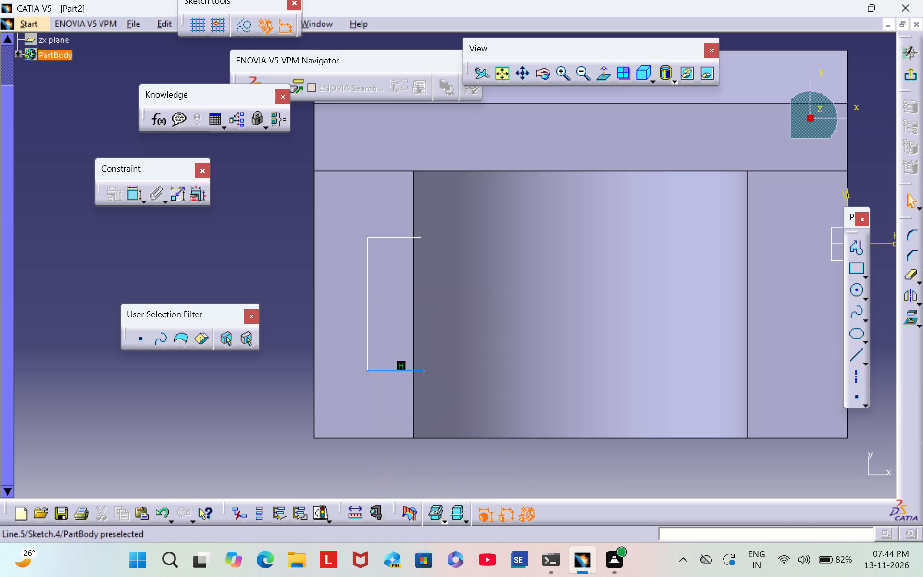
right_click(399, 364)
left_click(451, 334)
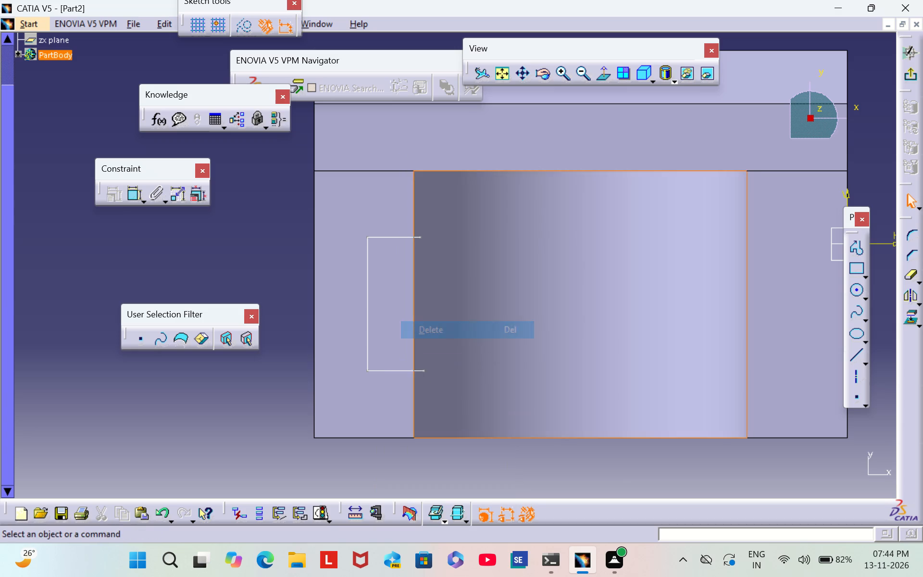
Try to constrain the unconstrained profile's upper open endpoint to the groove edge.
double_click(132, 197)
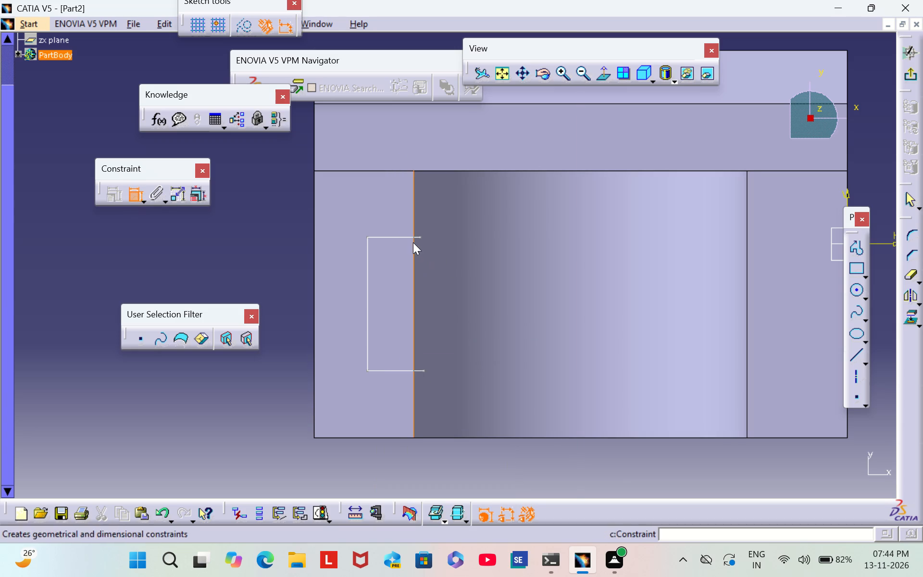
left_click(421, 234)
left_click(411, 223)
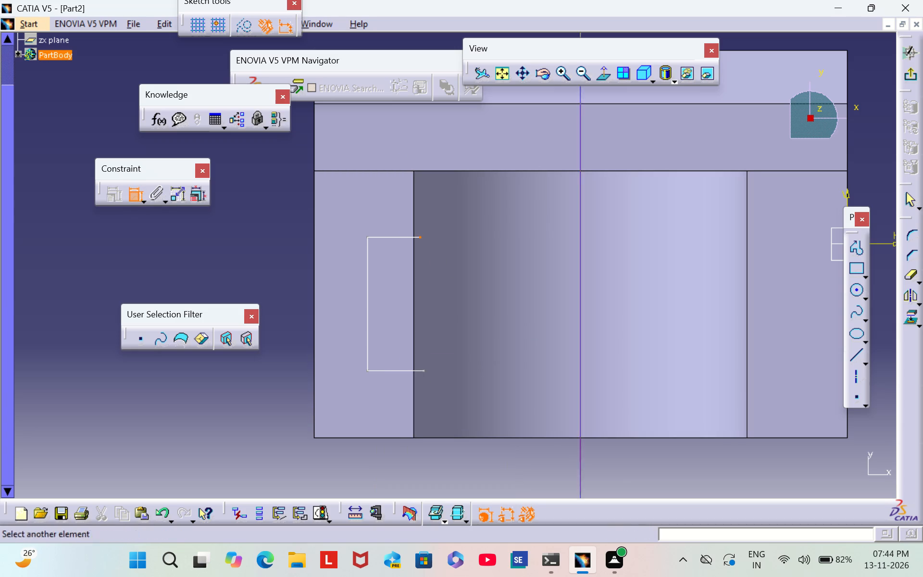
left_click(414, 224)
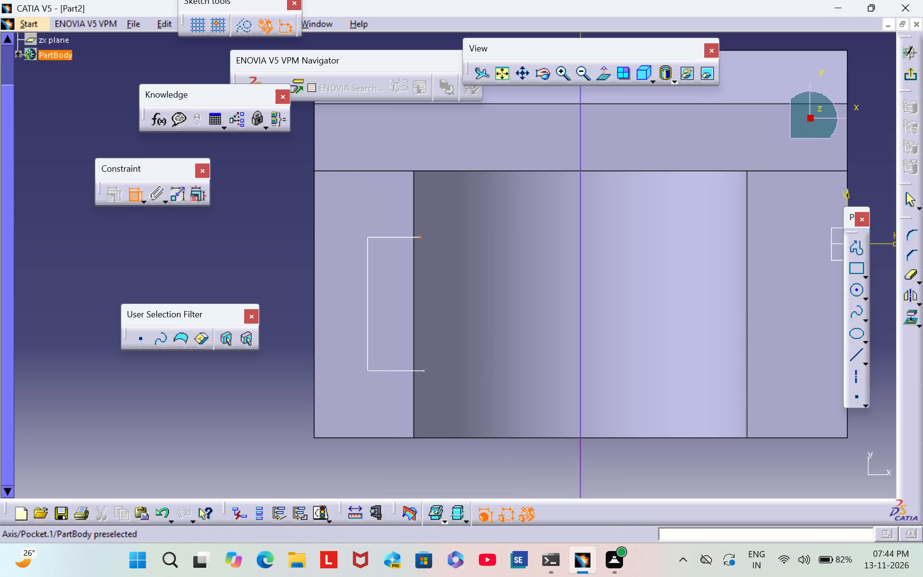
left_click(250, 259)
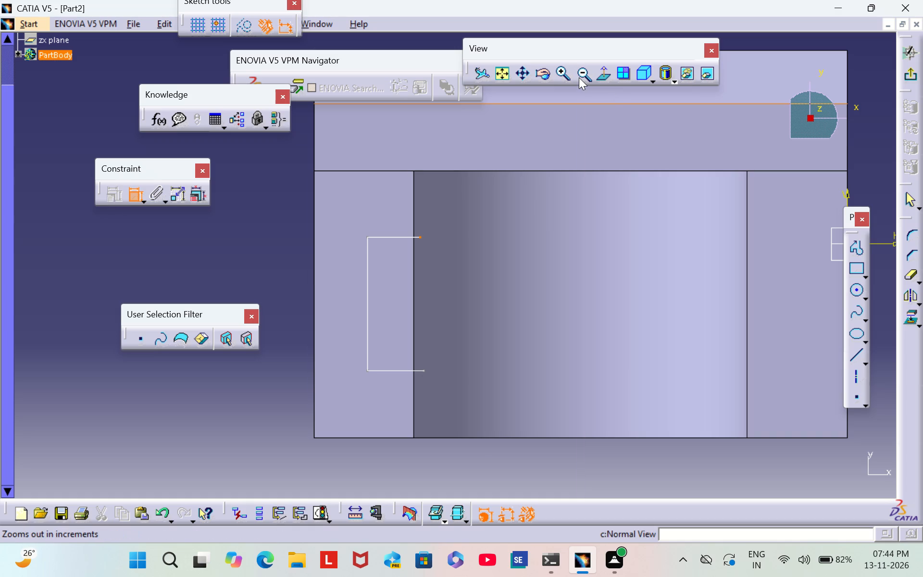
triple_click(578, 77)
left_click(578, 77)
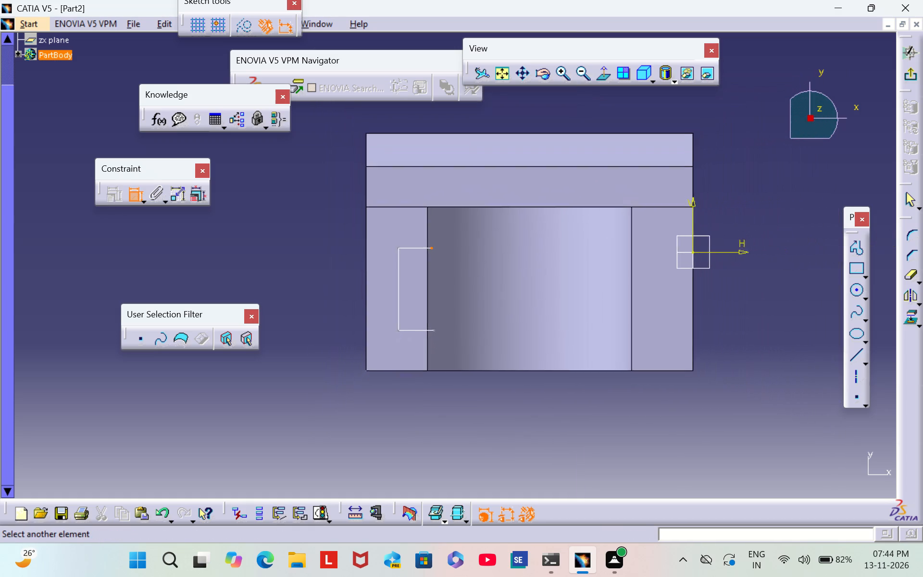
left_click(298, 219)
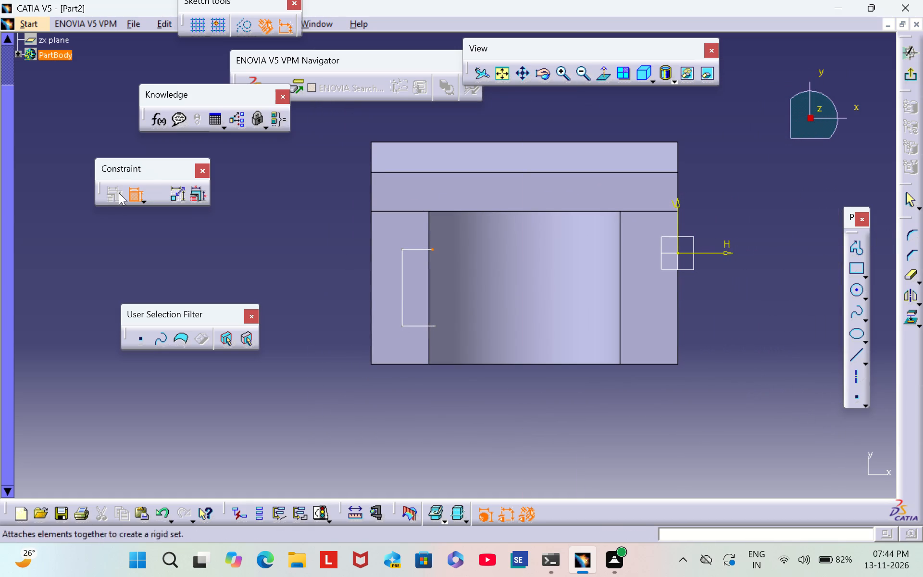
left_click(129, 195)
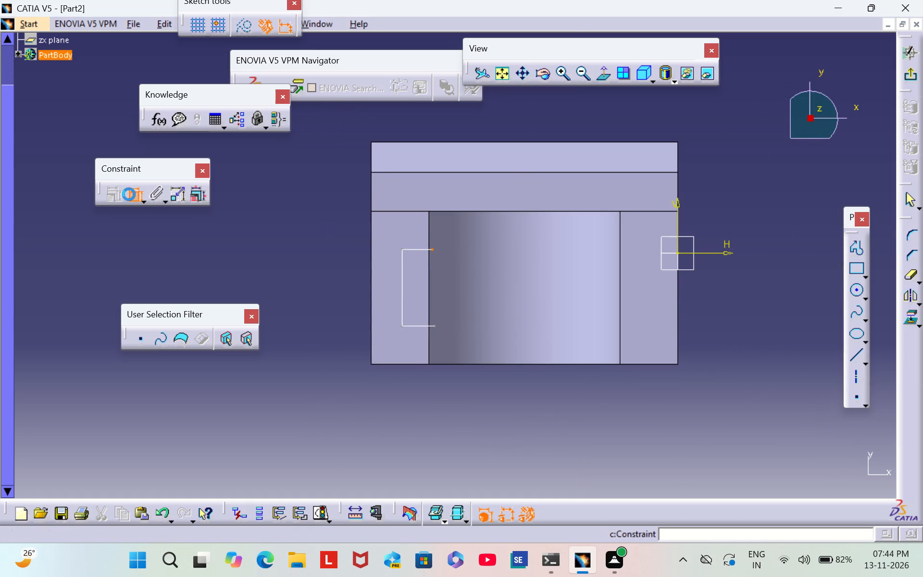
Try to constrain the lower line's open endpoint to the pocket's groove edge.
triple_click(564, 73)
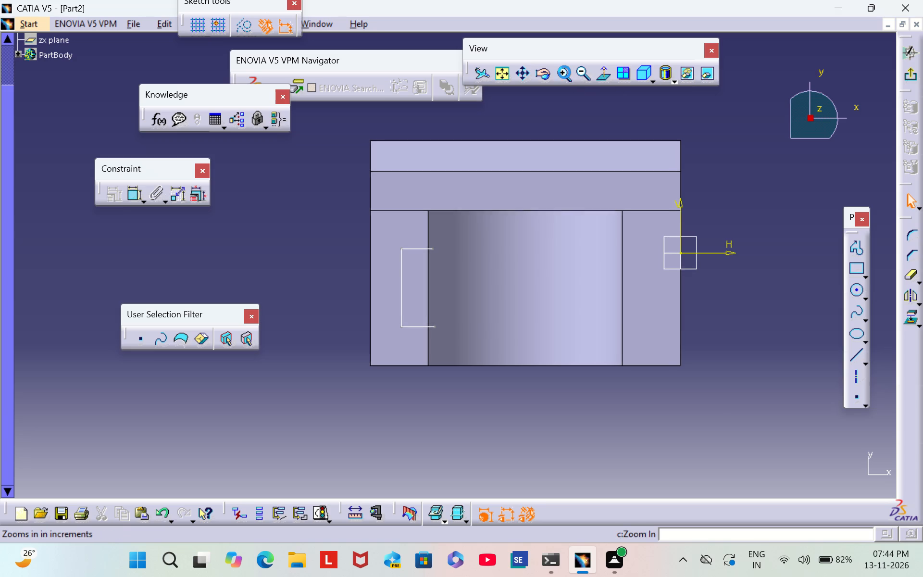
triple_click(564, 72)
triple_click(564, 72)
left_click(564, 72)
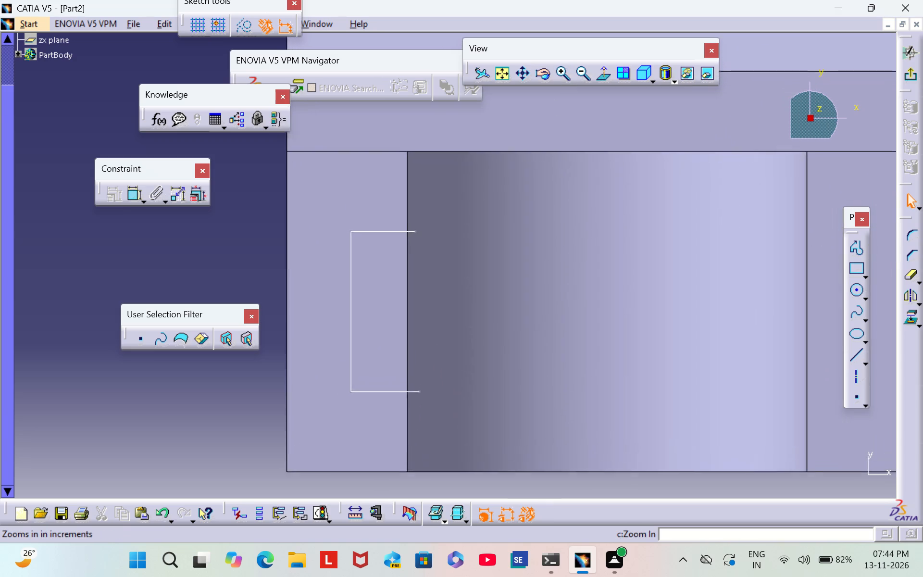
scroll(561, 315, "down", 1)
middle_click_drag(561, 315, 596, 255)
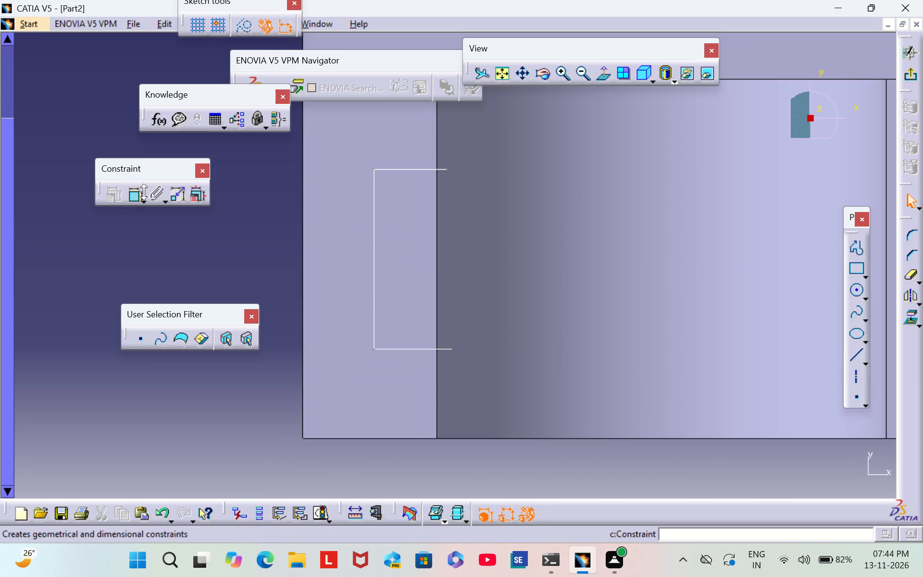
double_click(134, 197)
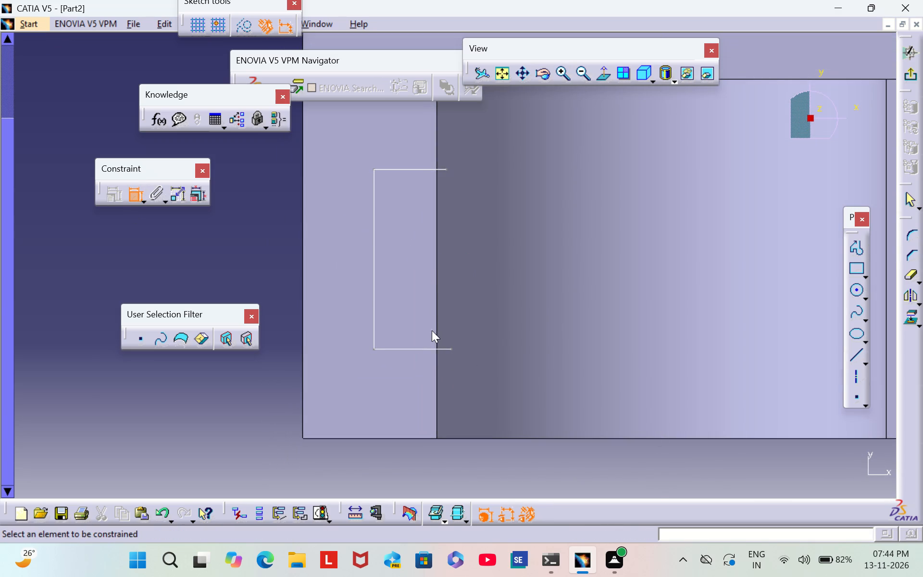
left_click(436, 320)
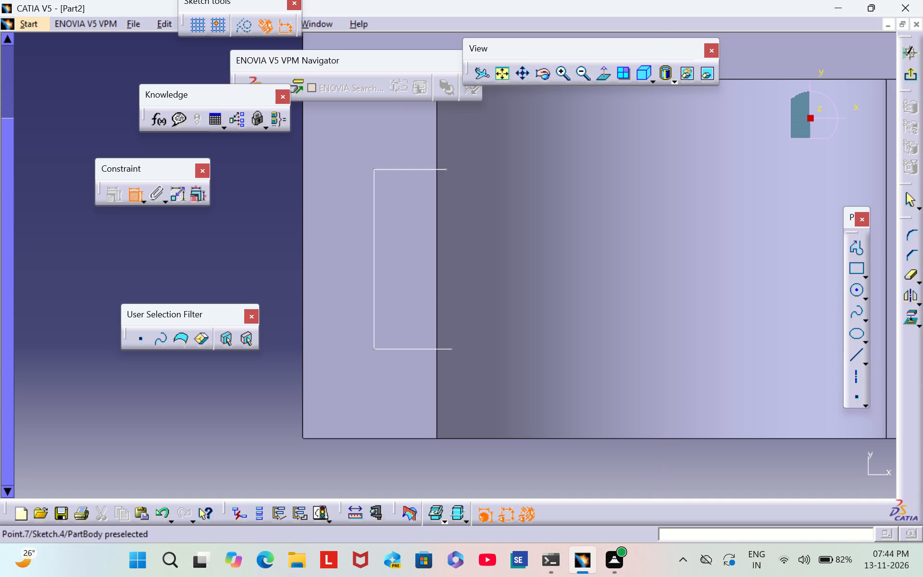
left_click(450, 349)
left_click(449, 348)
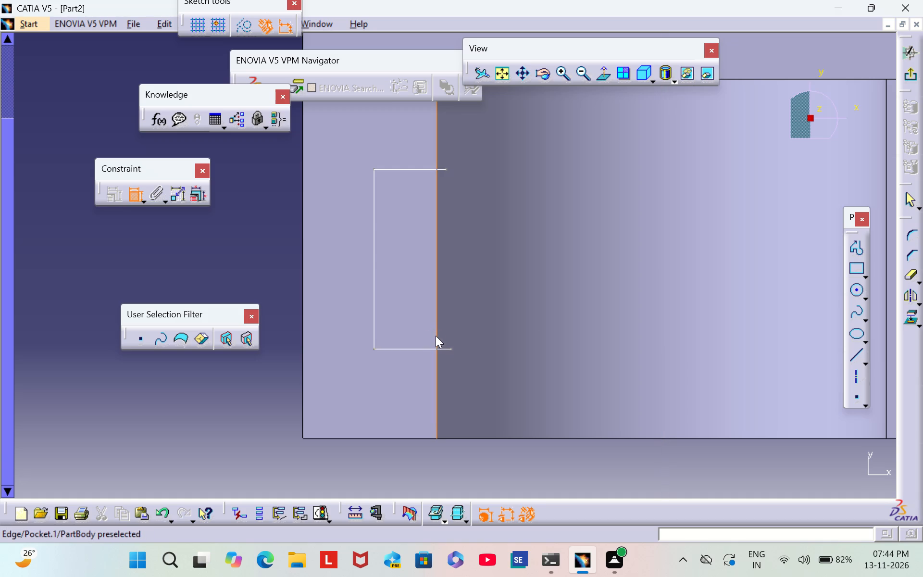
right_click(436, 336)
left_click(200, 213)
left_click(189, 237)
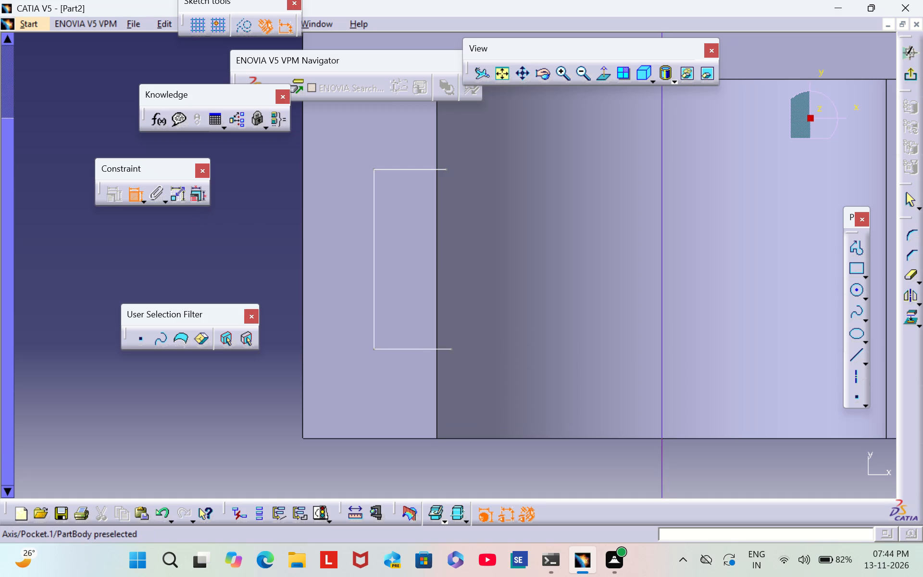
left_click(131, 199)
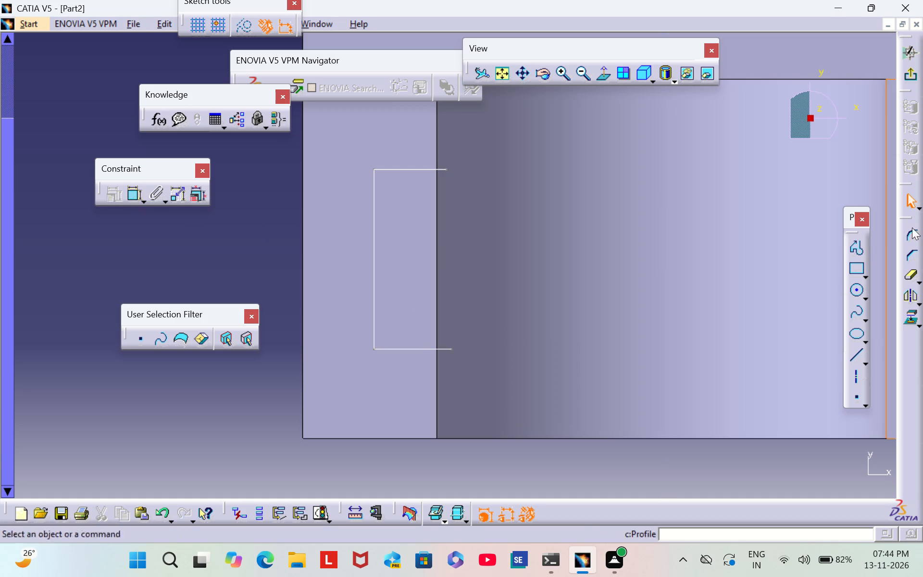
Project the groove edge next to the notch profile onto the sketch plane with Project 3D Elements.
left_click(911, 319)
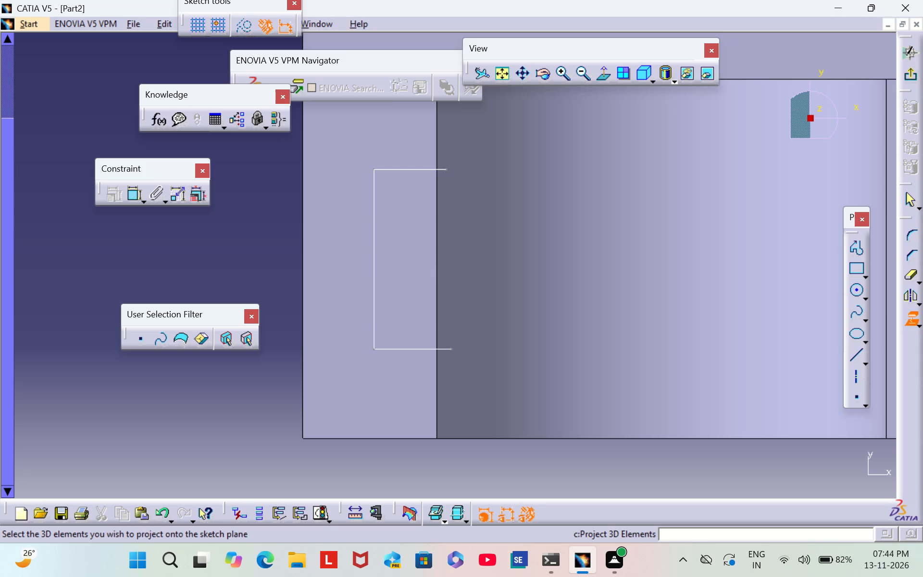
left_click(439, 285)
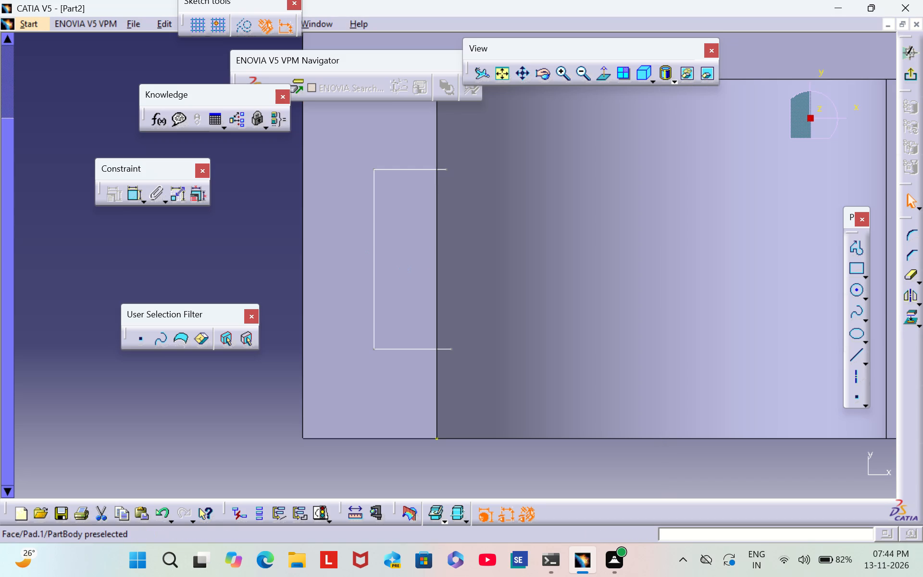
left_click(195, 249)
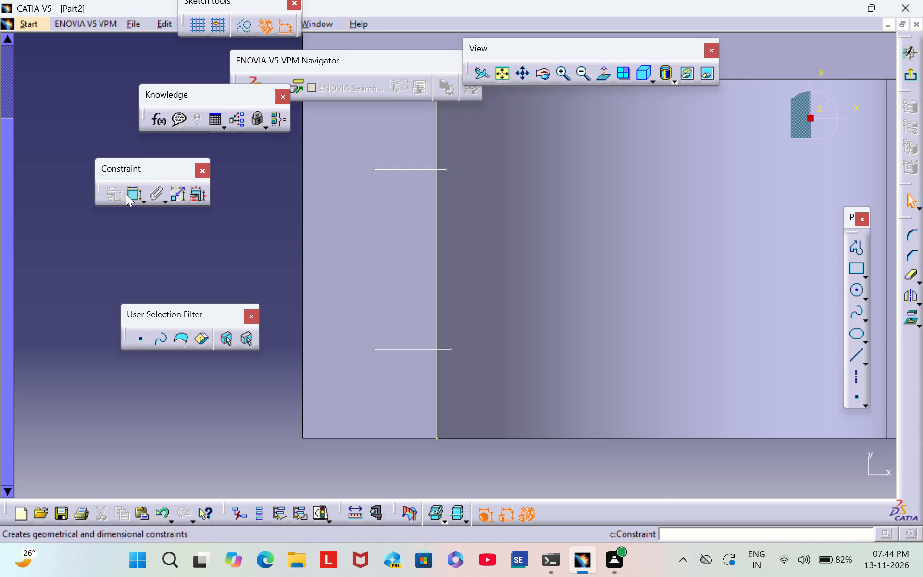
Make the lower line's open endpoint coincident with the projected groove edge.
double_click(126, 194)
left_click(450, 348)
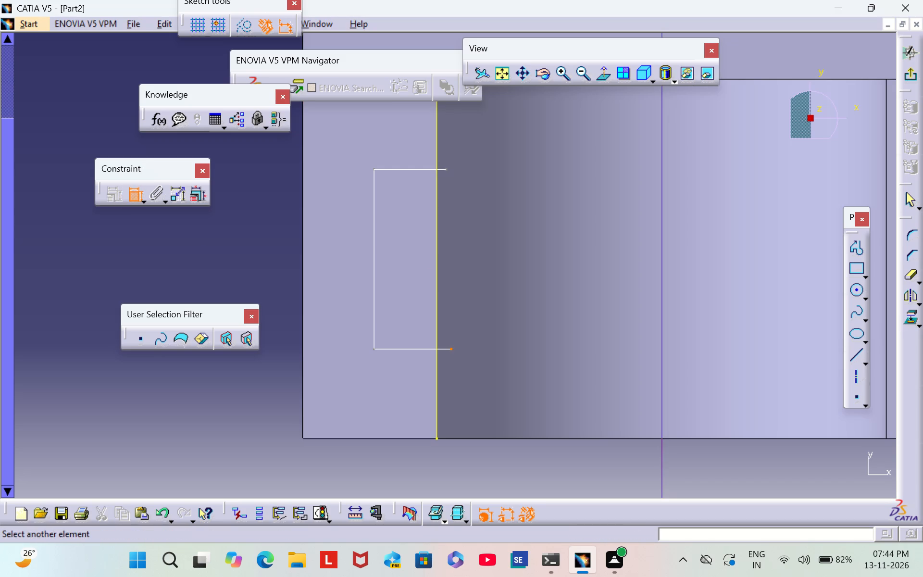
left_click(436, 362)
right_click(431, 356)
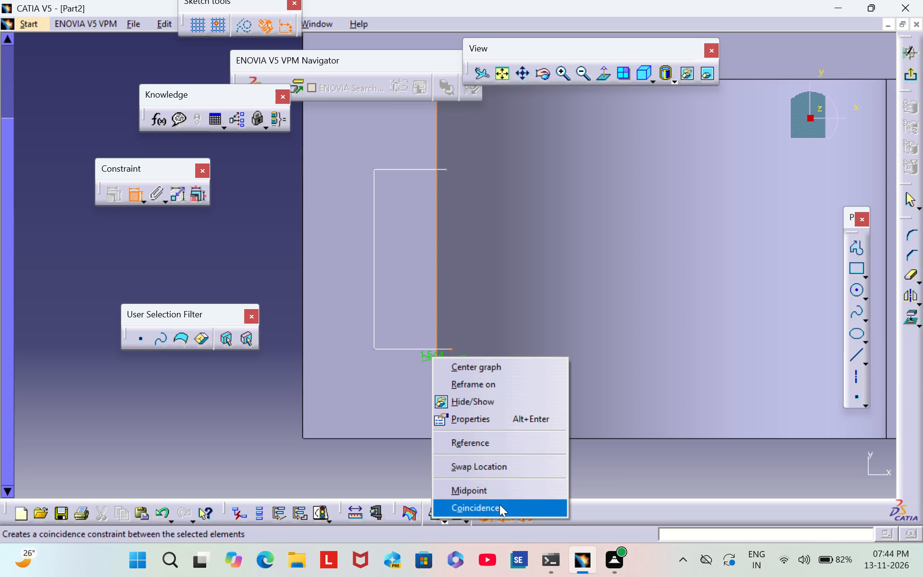
left_click(499, 504)
Make the upper line's open endpoint coincident with the projected groove edge.
middle_click_drag(493, 251, 498, 352)
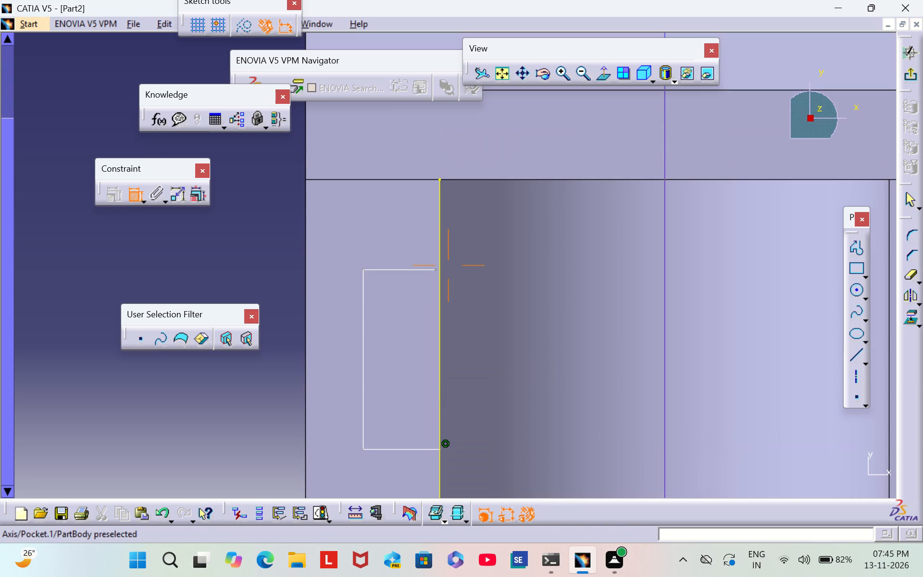
right_click(435, 271)
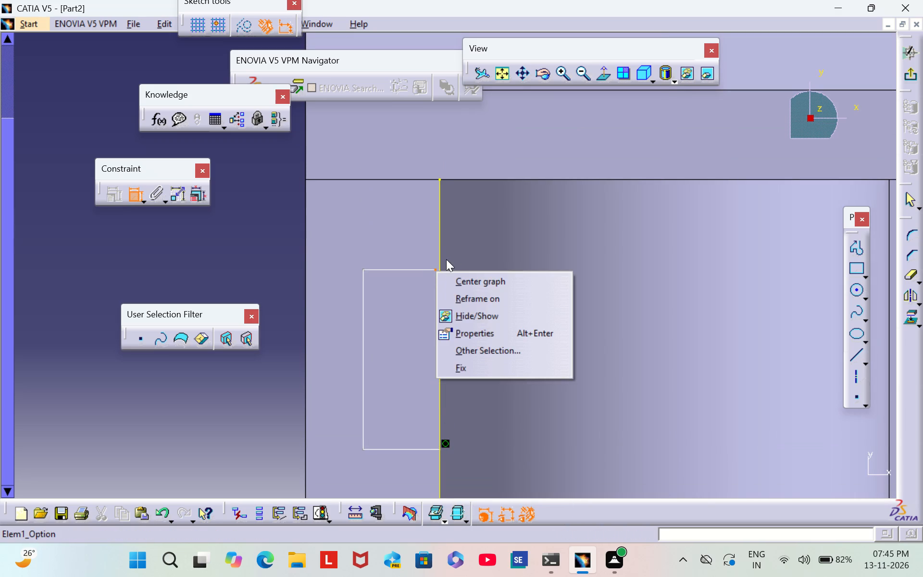
left_click(446, 260)
left_click(434, 272)
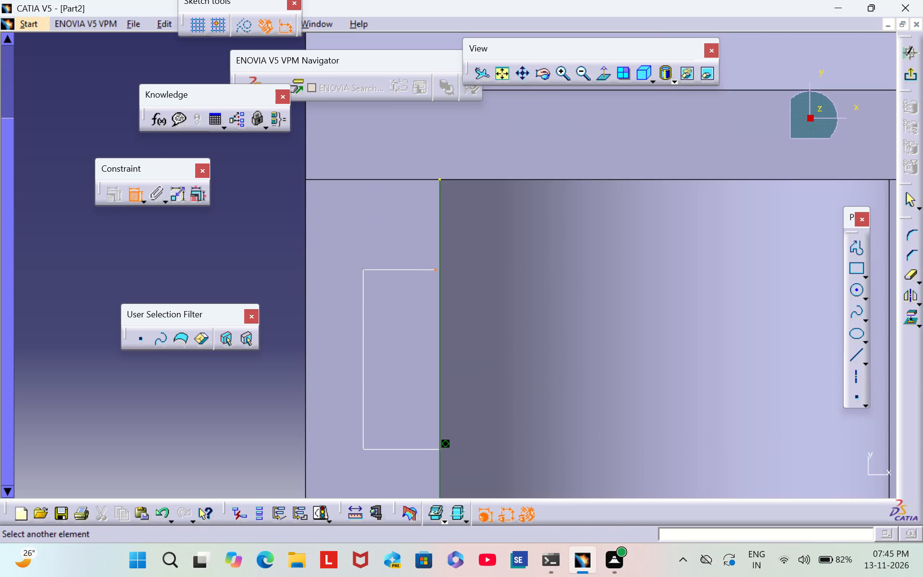
left_click(439, 267)
right_click(440, 268)
left_click(520, 415)
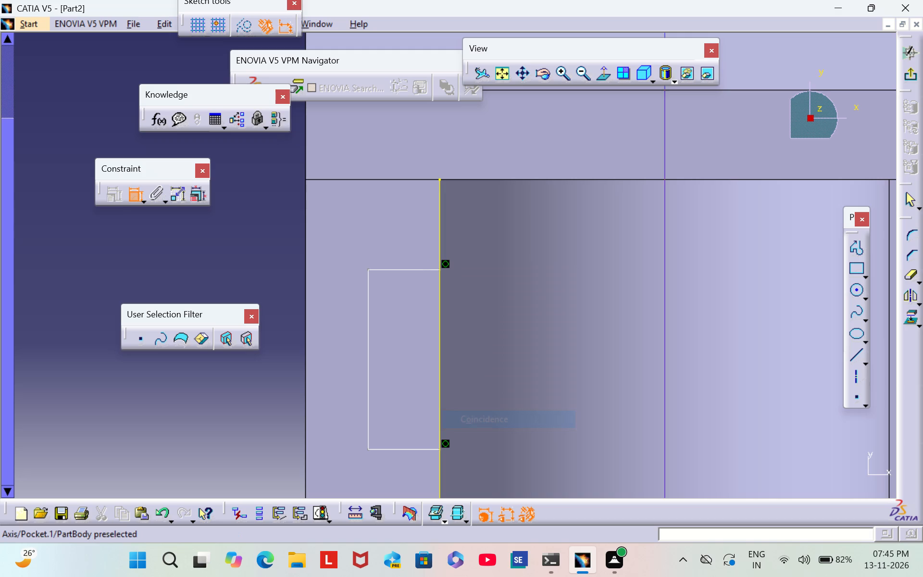
Dimension the length of the profile's upper horizontal line, placing the dimension above it.
triple_click(583, 76)
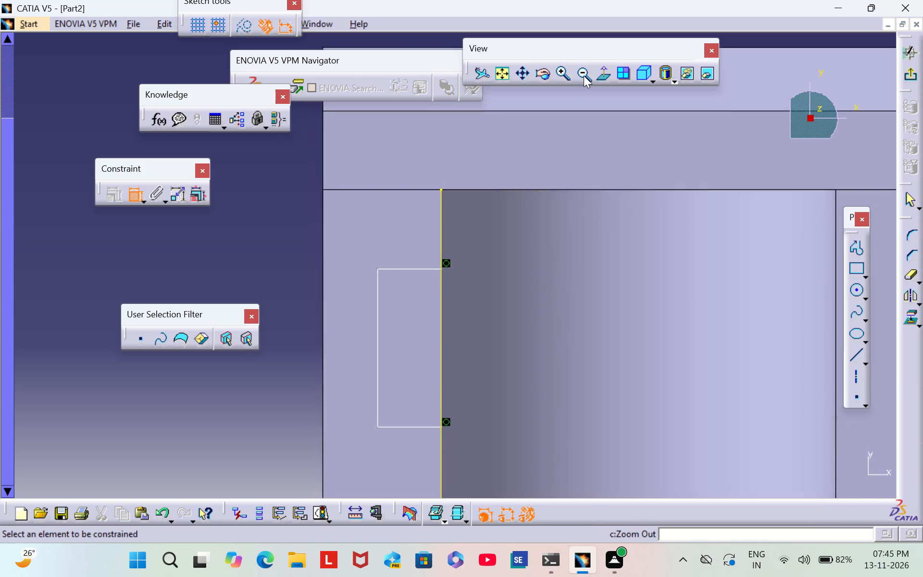
double_click(584, 75)
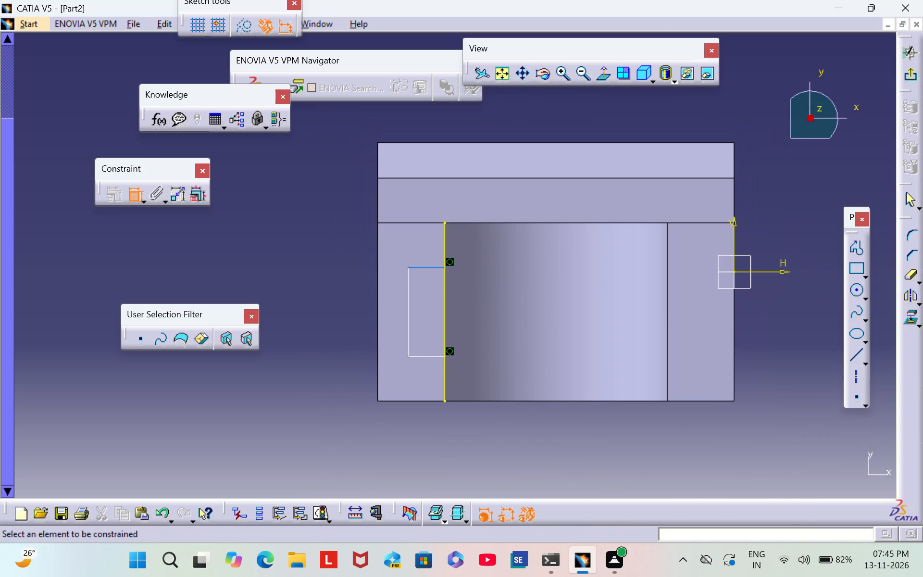
left_click(429, 267)
left_click(429, 246)
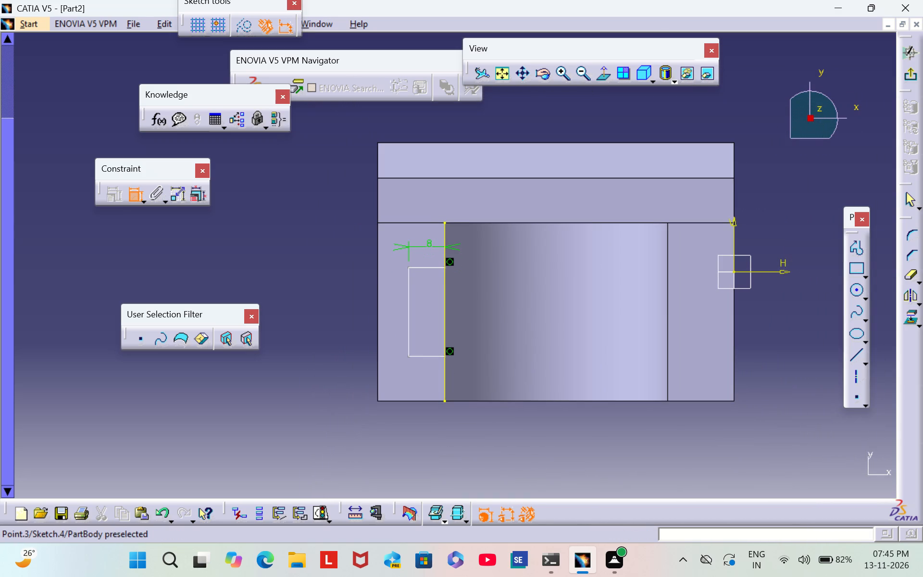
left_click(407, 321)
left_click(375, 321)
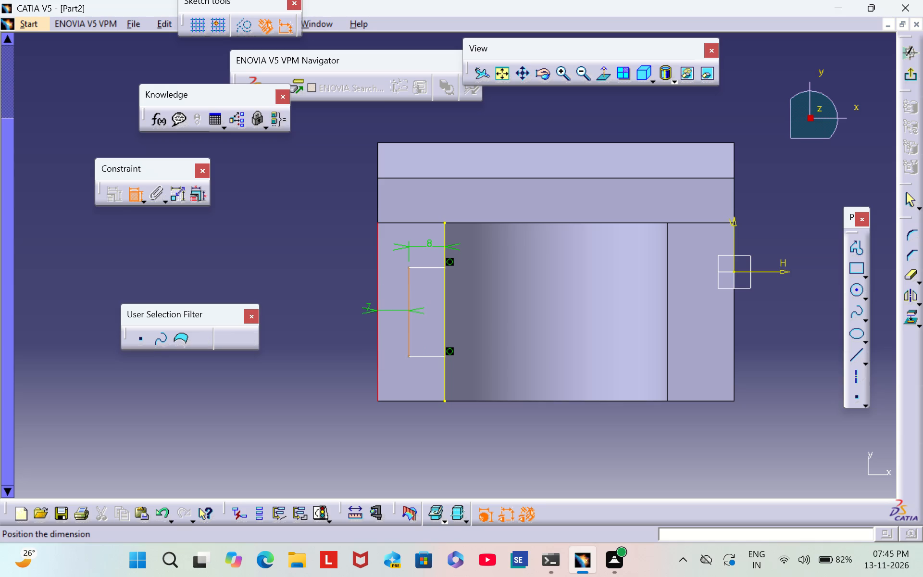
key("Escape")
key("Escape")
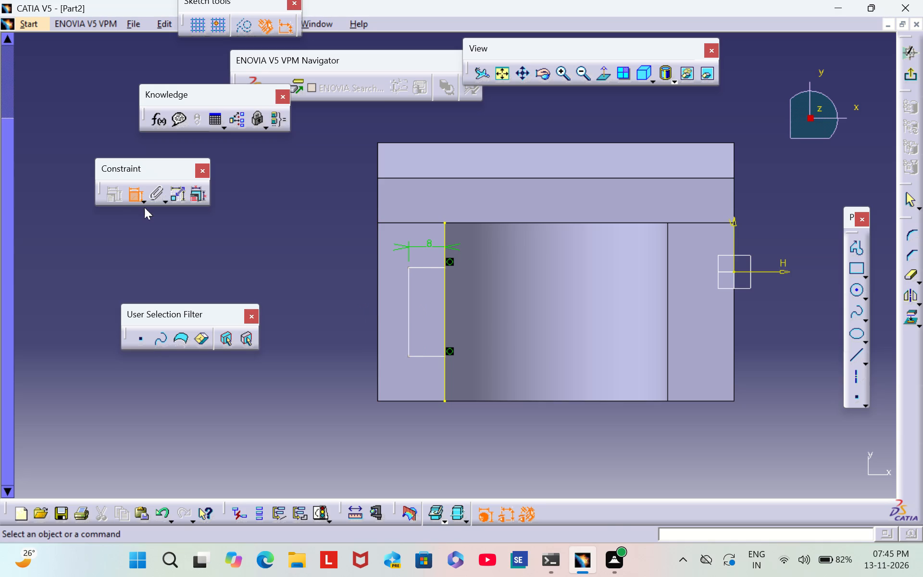
Dimension the distance between the block's bottom edge in the sketch view and the profile's lower horizontal line.
left_click(136, 197)
left_click(418, 399)
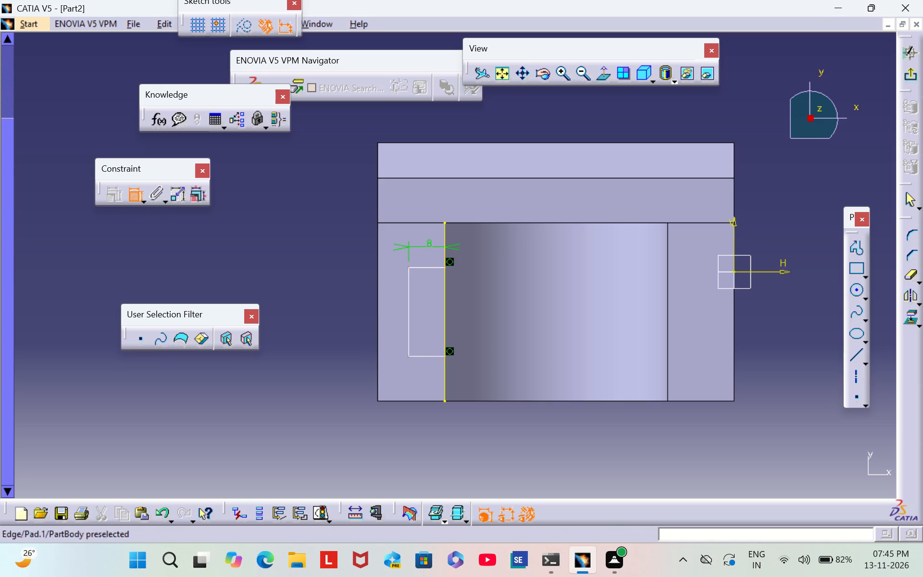
left_click(422, 349)
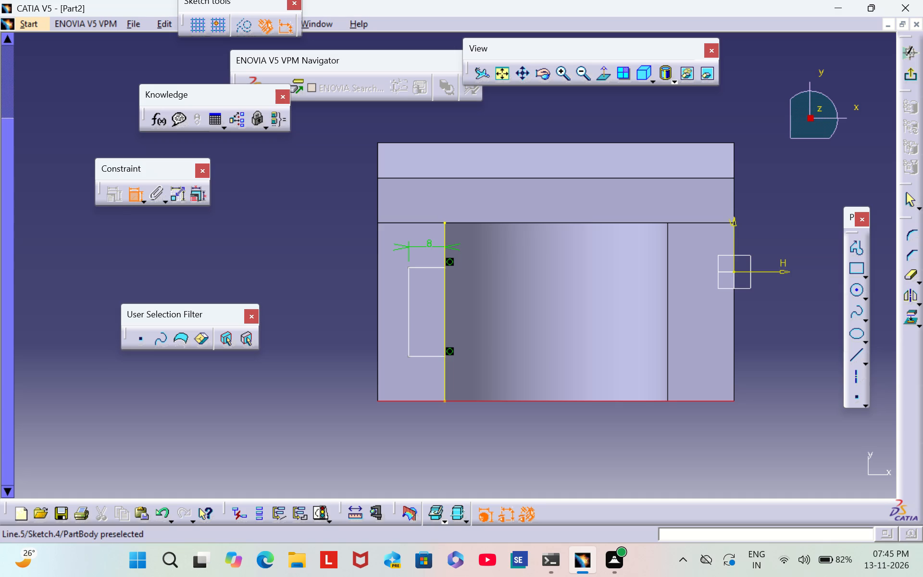
left_click(423, 356)
left_click(366, 381)
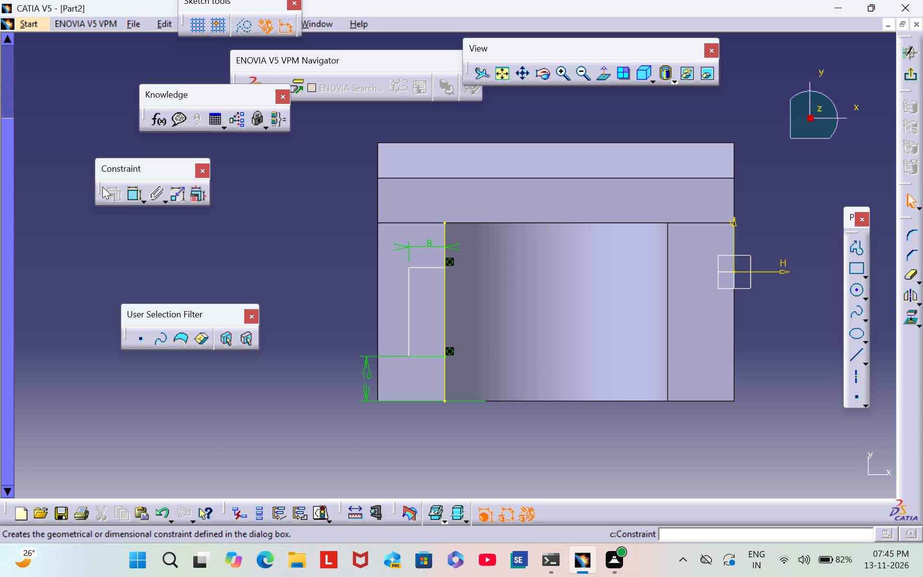
Dimension the length of the profile's vertical line, placing the dimension outside the block.
left_click(128, 195)
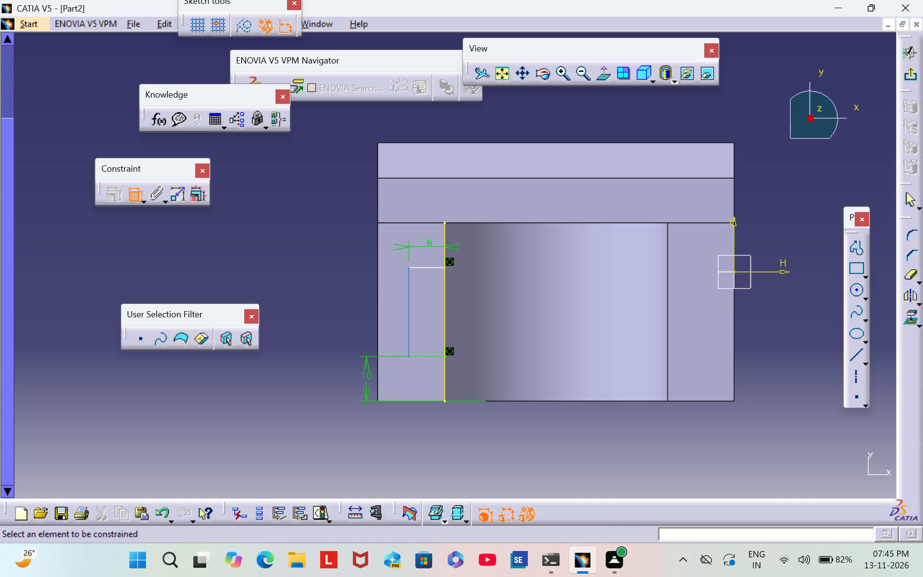
left_click(411, 312)
left_click_drag(312, 323, 316, 323)
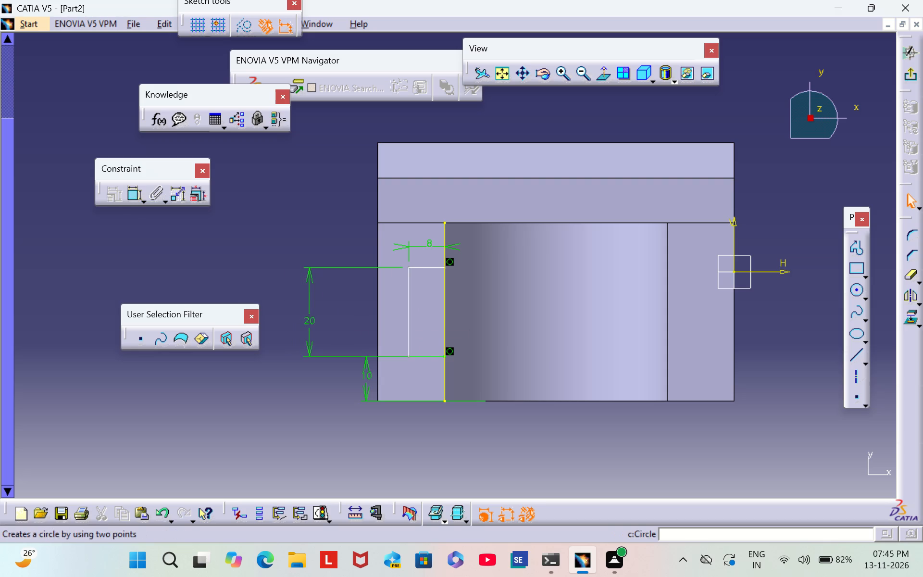
Quick Trim the projected edge's excess portions above and below the notch profile, and exit the sketch.
double_click(911, 275)
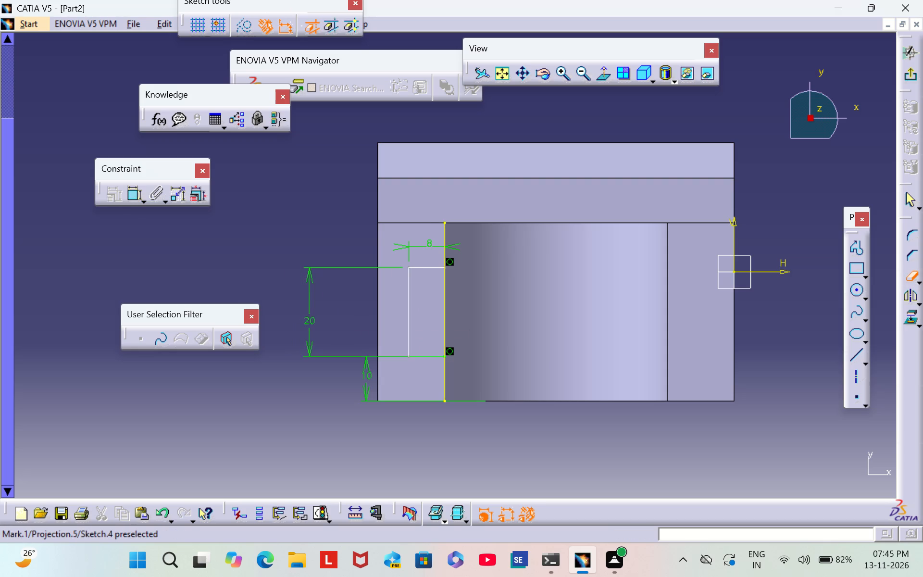
left_click(444, 237)
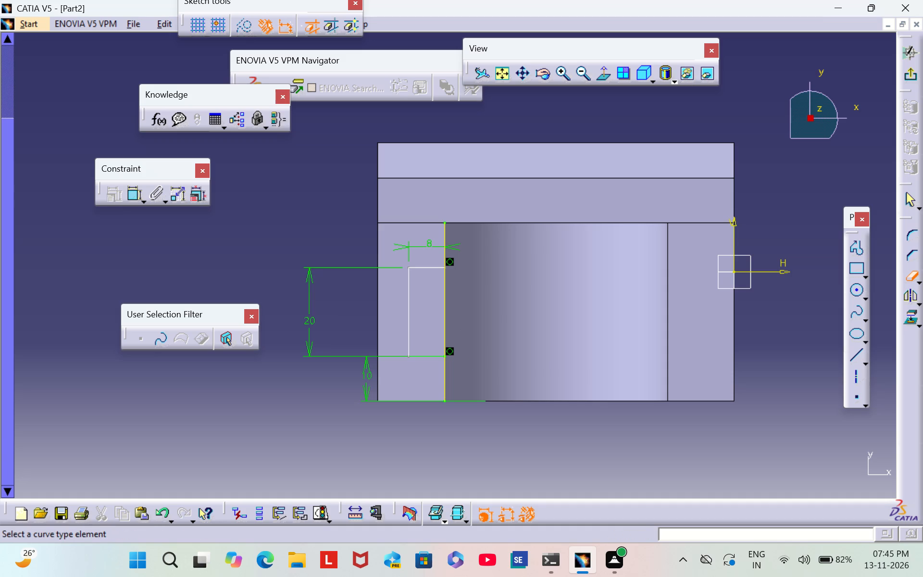
left_click_drag(444, 383, 450, 383)
left_click(906, 275)
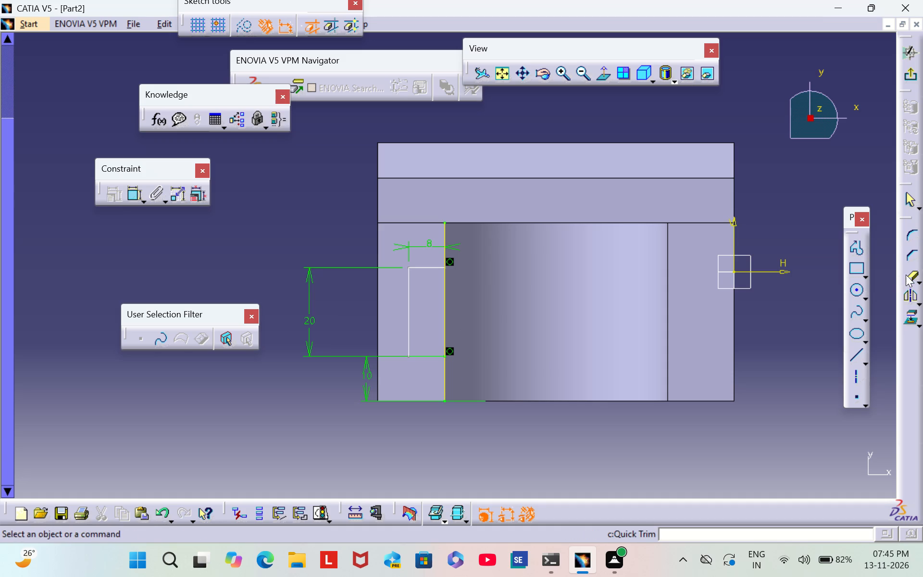
left_click(912, 72)
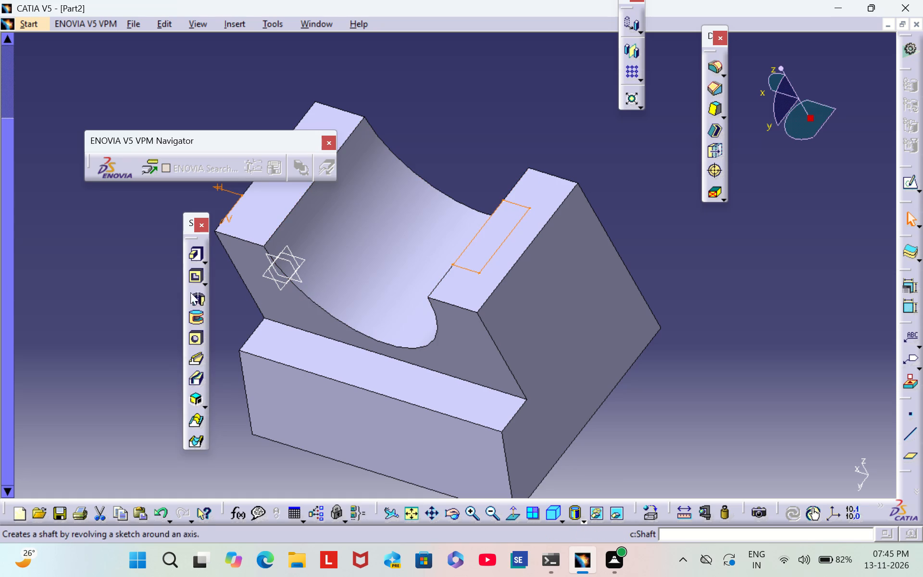
Cut the notch profile as a pocket using the Dimension limit type with a depth of 15 mm.
left_click(195, 275)
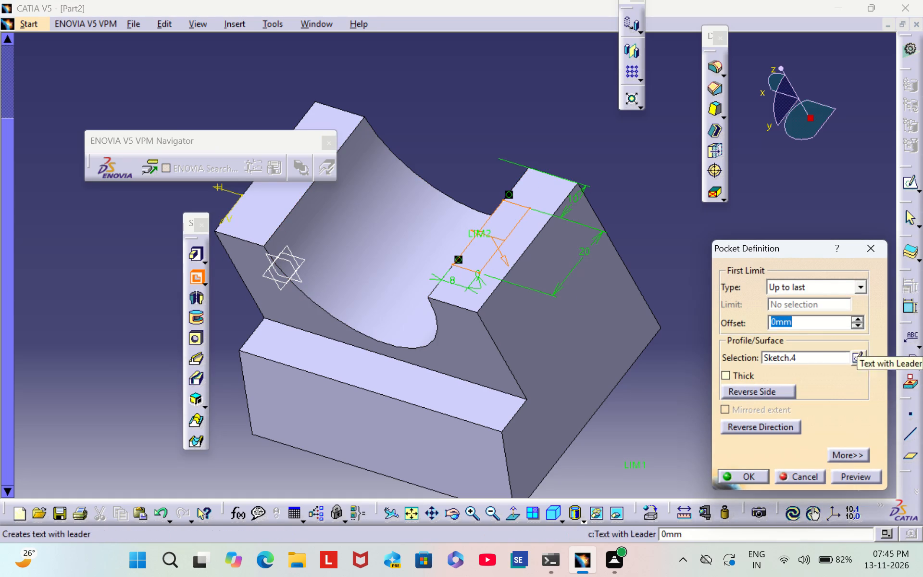
left_click(825, 282)
left_click(807, 299)
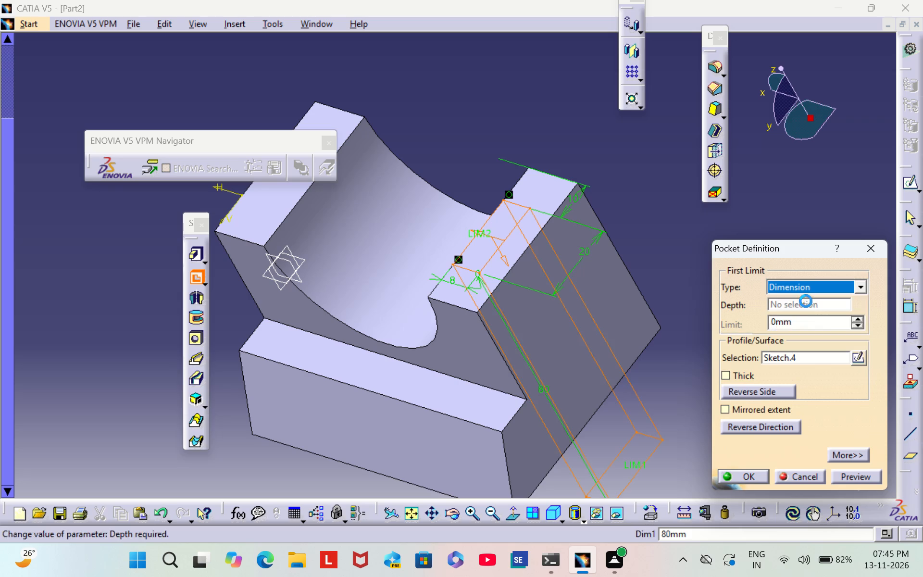
left_click(801, 306)
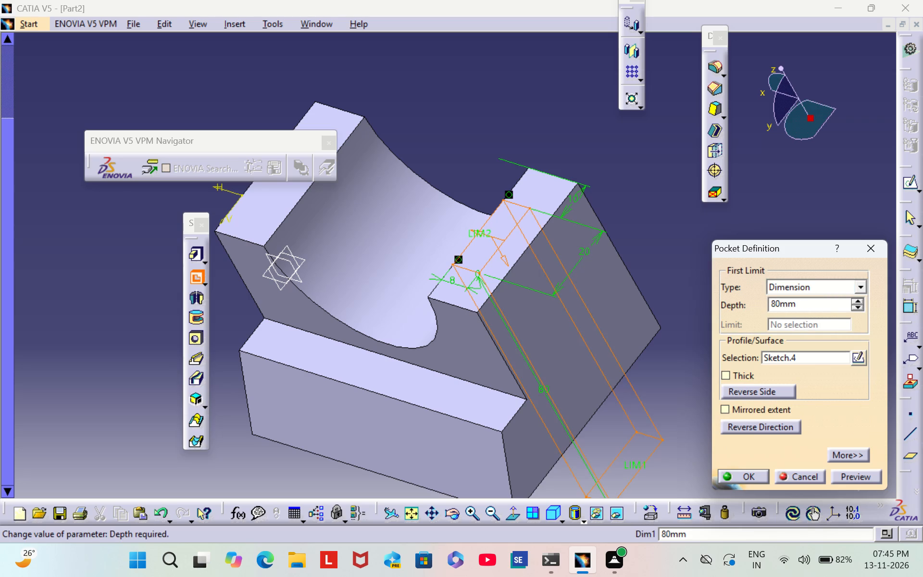
key("BackSpace")
key("BackSpace")
key("BackSpace")
key("BackSpace")
key("BackSpace")
key("BackSpace")
key("BackSpace")
key("BackSpace")
key("BackSpace")
key("BackSpace")
type("15")
key("Return")
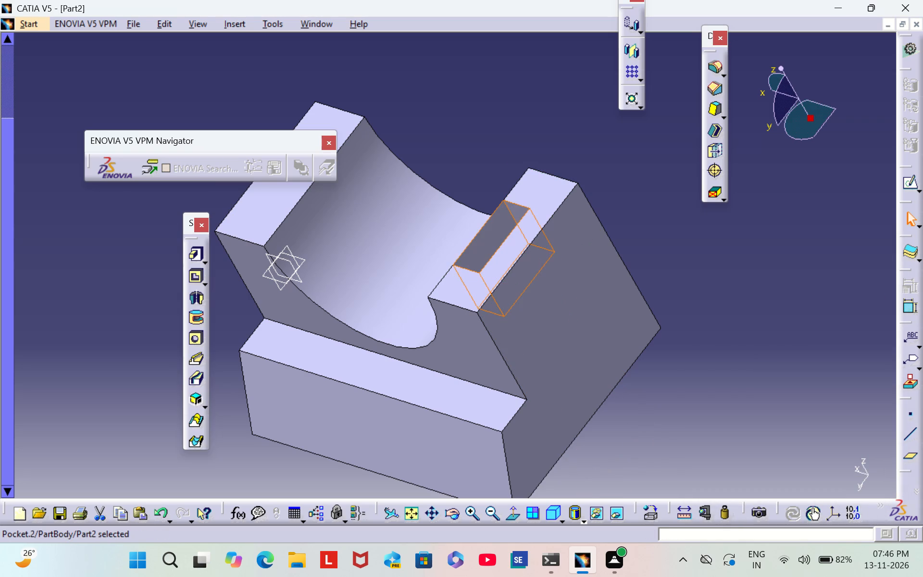
Examine the notch in the top face beside the groove from several viewing angles.
left_click(686, 286)
scroll(141, 368, "down", 1)
middle_click_drag(141, 366, 168, 369)
right_click_drag(141, 366, 168, 369)
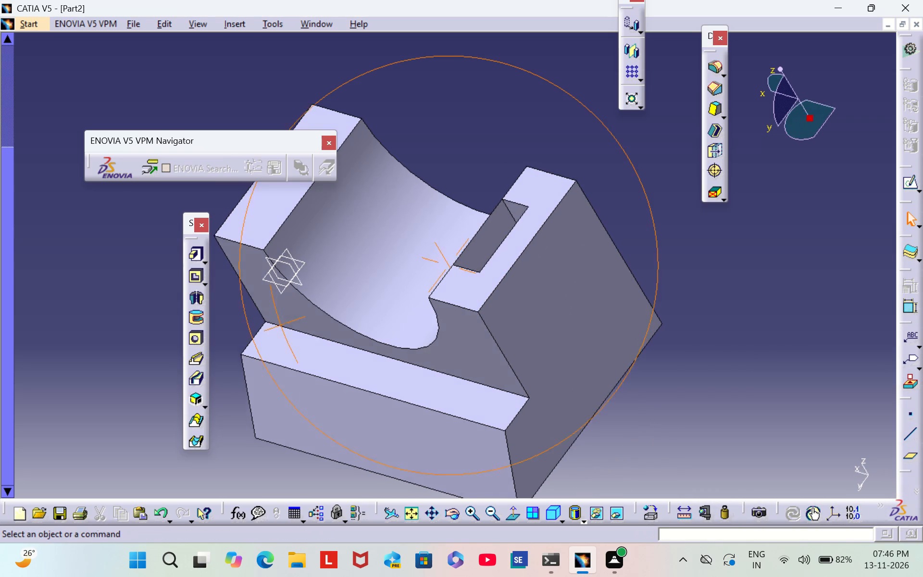
right_click_drag(168, 369, 466, 316)
middle_click_drag(168, 369, 466, 316)
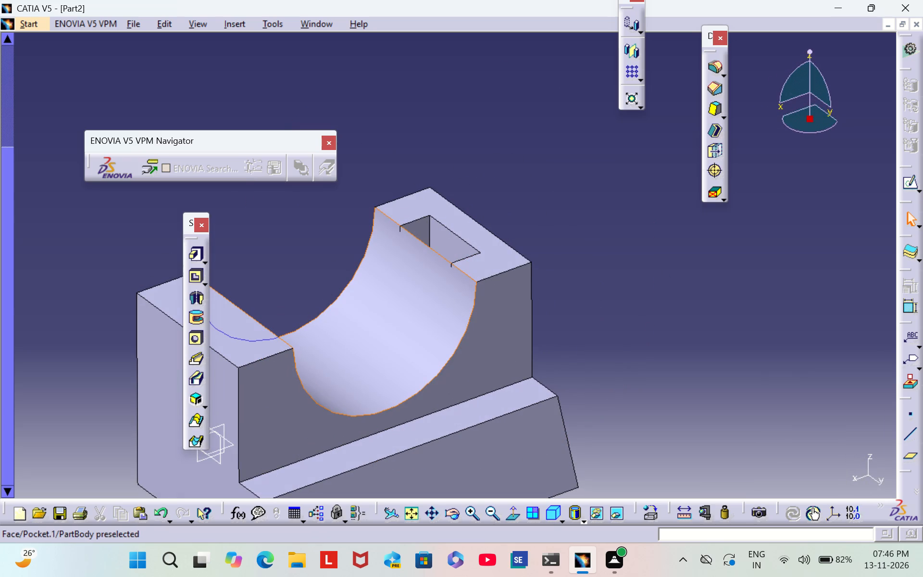
middle_click_drag(580, 224, 490, 262)
scroll(580, 223, "down", 1)
right_click_drag(580, 221, 490, 261)
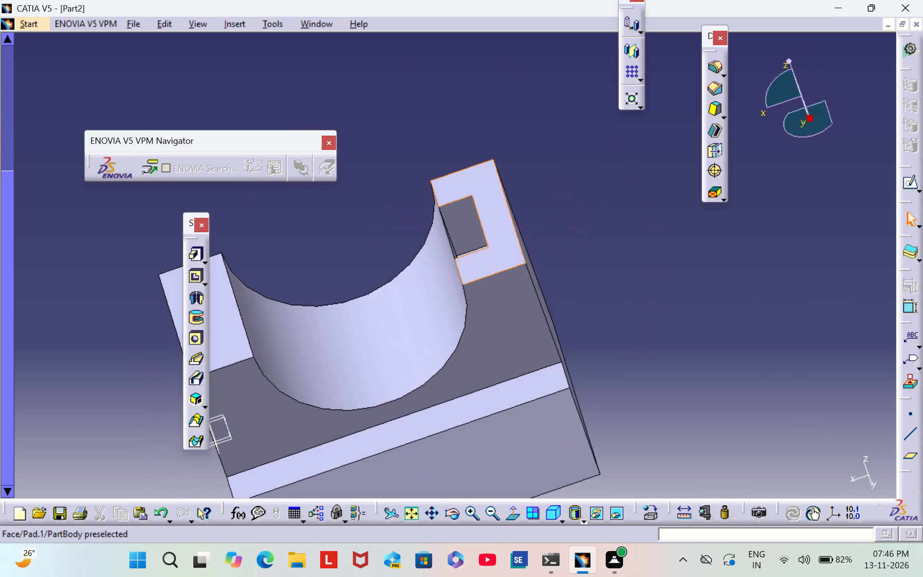
Undo the notch pocket cut into the top face beside the groove.
right_click(461, 233)
right_click(461, 233)
left_click(604, 151)
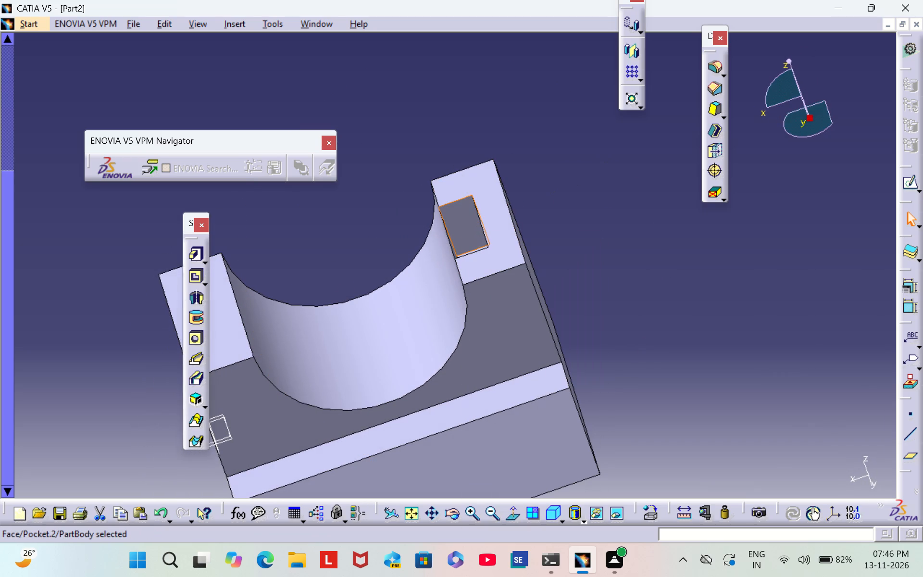
key("ctrl+z")
key("ctrl+z")
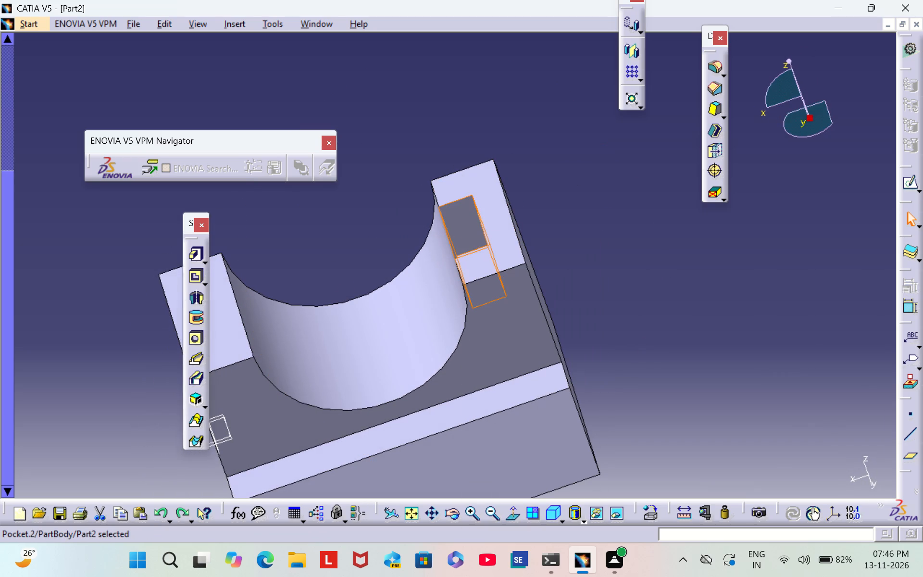
key("ctrl+z")
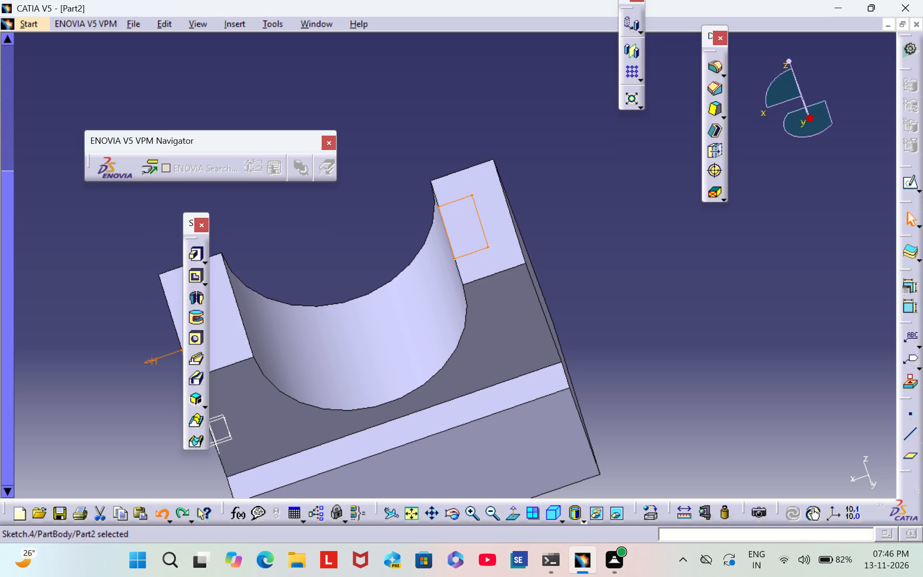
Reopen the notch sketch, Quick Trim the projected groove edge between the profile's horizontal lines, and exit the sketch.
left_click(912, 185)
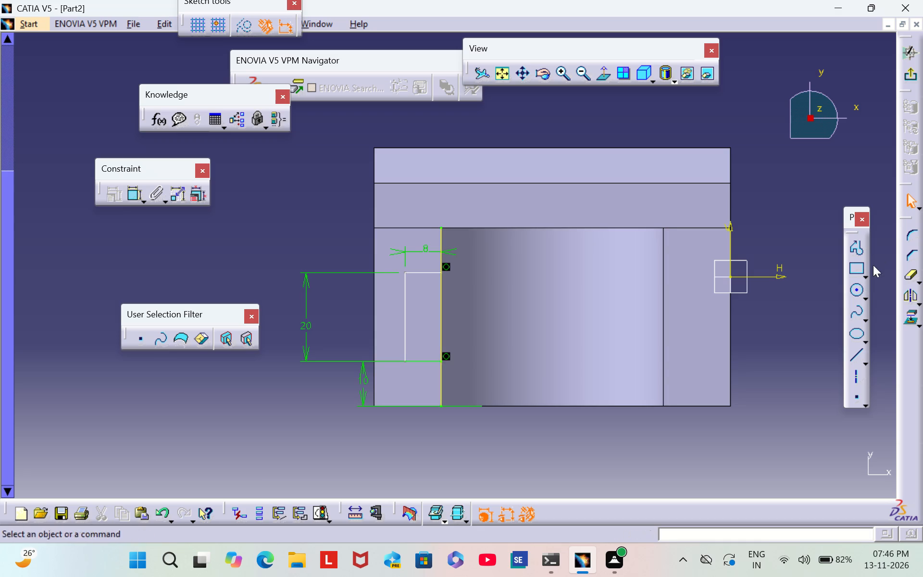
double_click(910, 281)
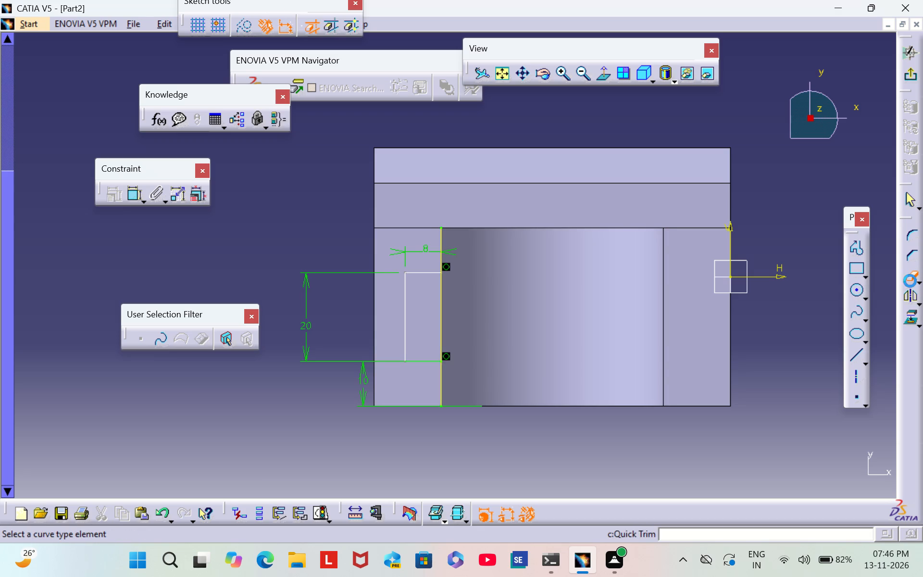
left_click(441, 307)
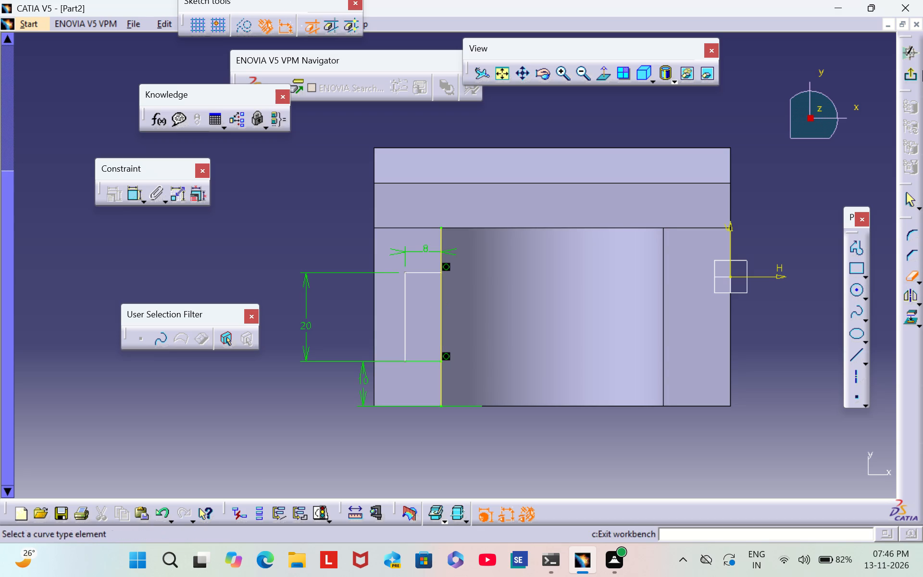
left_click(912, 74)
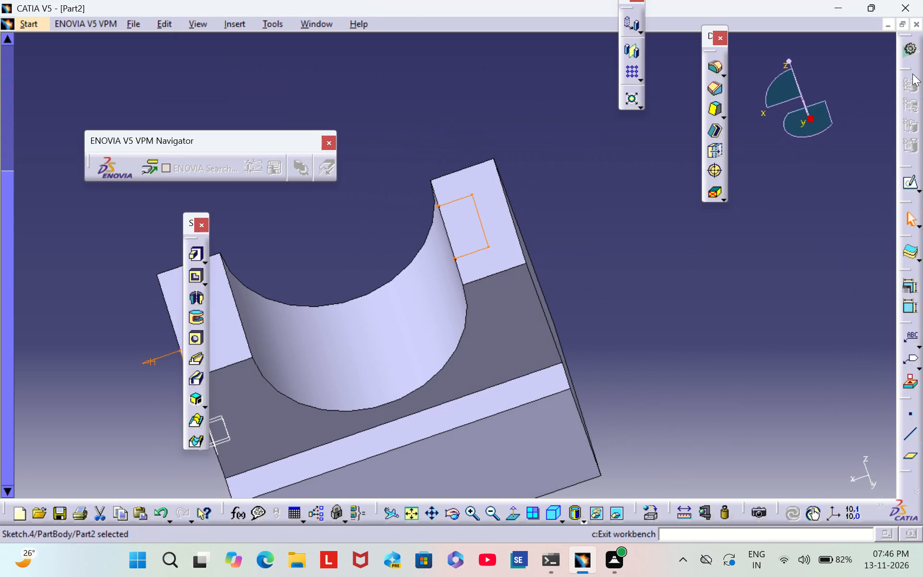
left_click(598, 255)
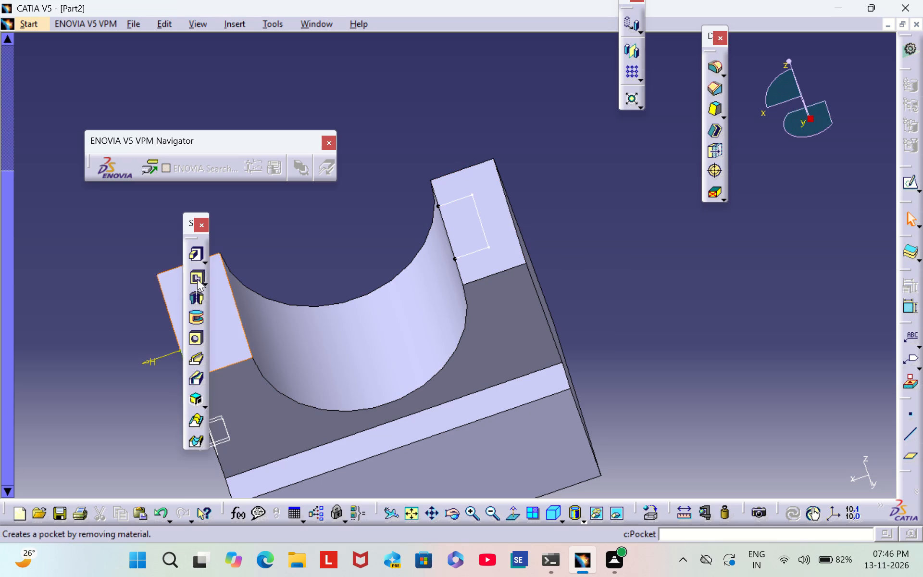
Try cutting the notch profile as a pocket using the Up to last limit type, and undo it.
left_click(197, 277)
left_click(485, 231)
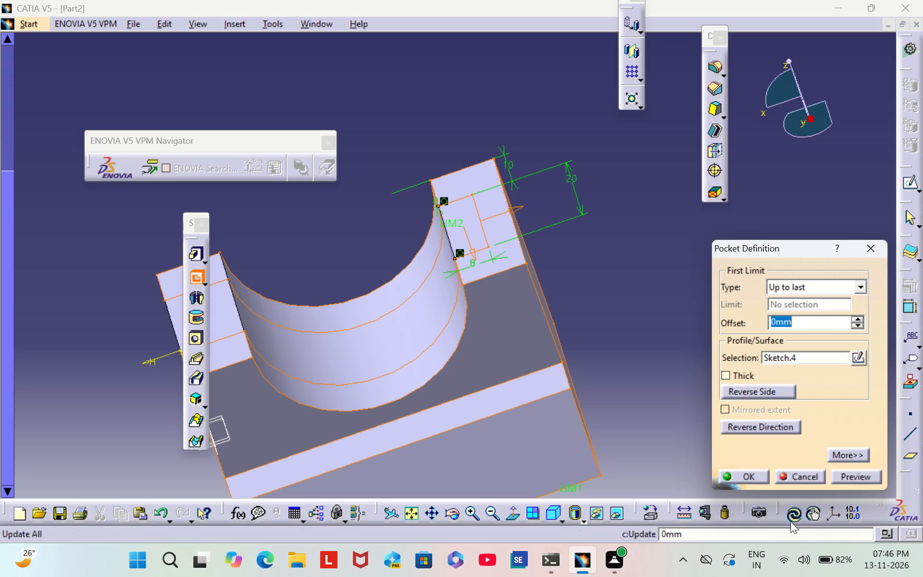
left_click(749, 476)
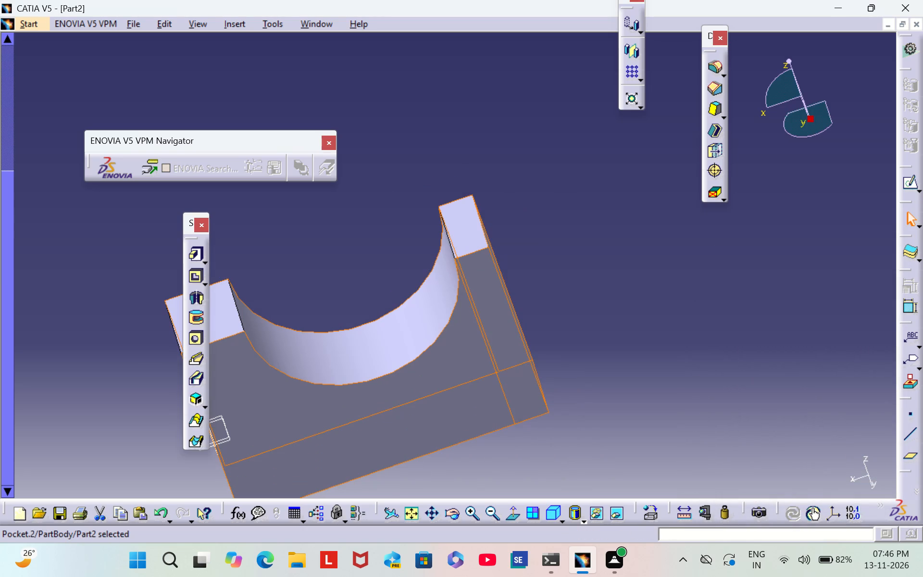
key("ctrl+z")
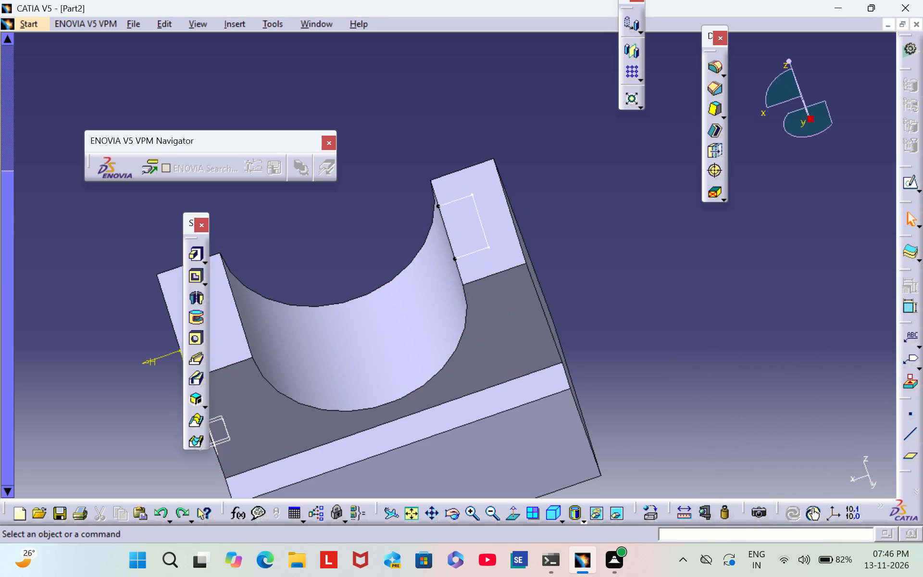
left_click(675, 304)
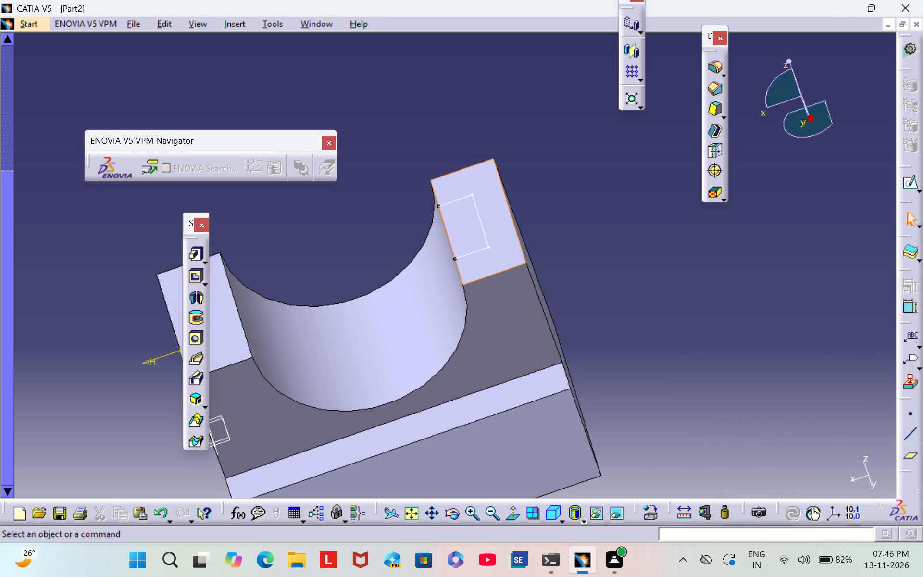
Delete the notch sketch from the top face beside the groove.
right_click(475, 214)
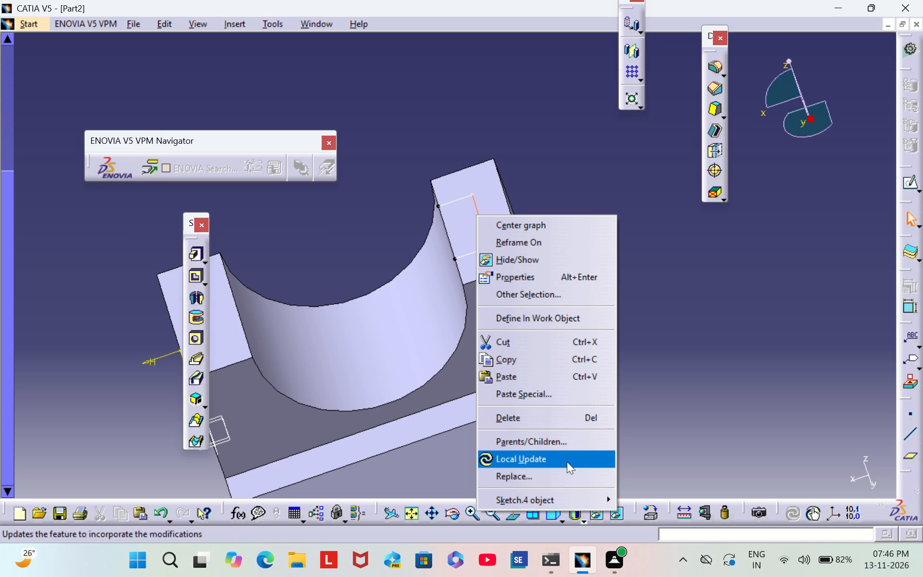
left_click(553, 411)
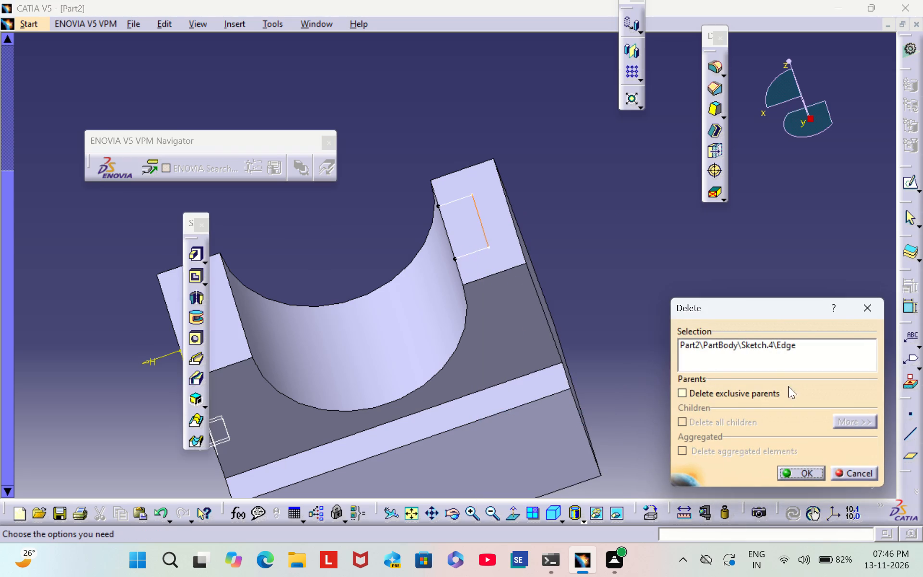
left_click(790, 471)
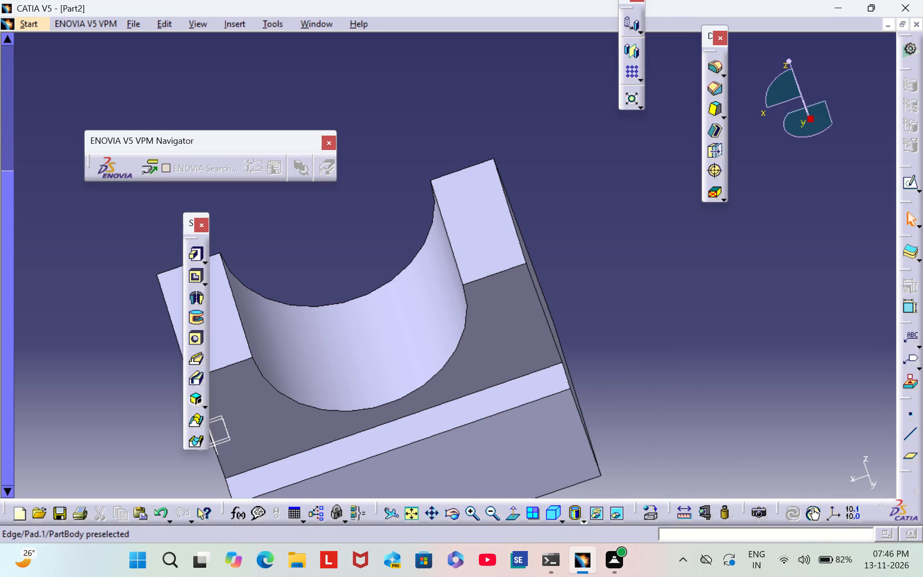
Sketch a rectangle about 6 mm wide and 21 mm high on the same top face, straddling the groove edge.
left_click(451, 223)
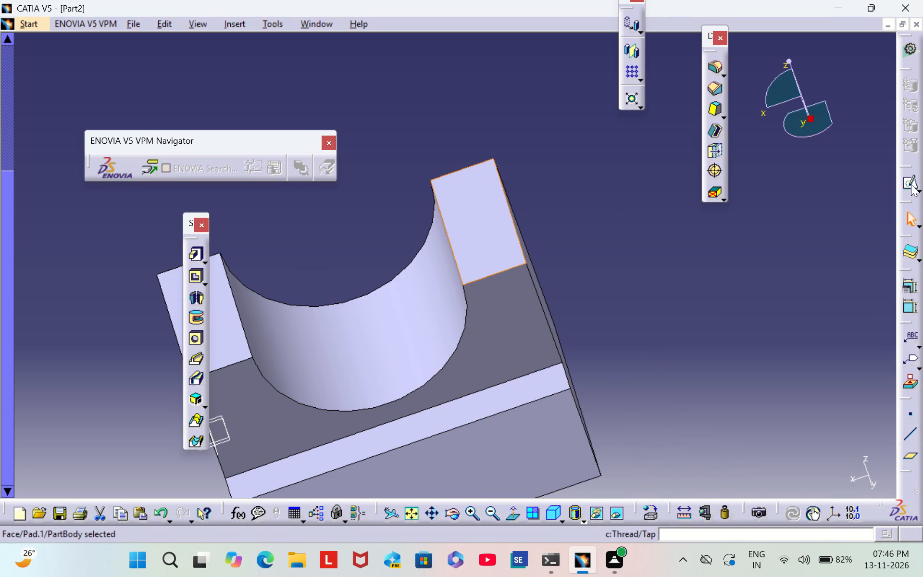
left_click(912, 184)
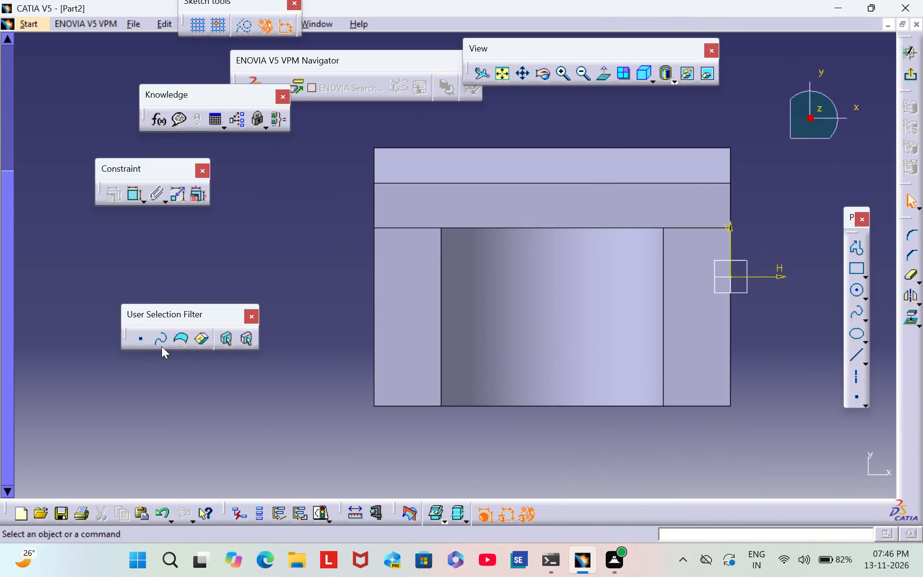
left_click(858, 271)
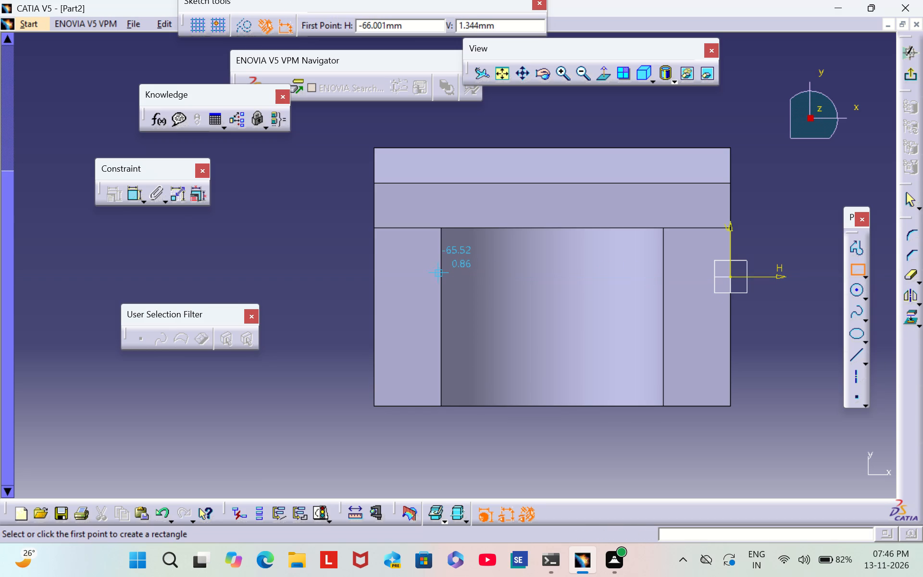
left_click(432, 266)
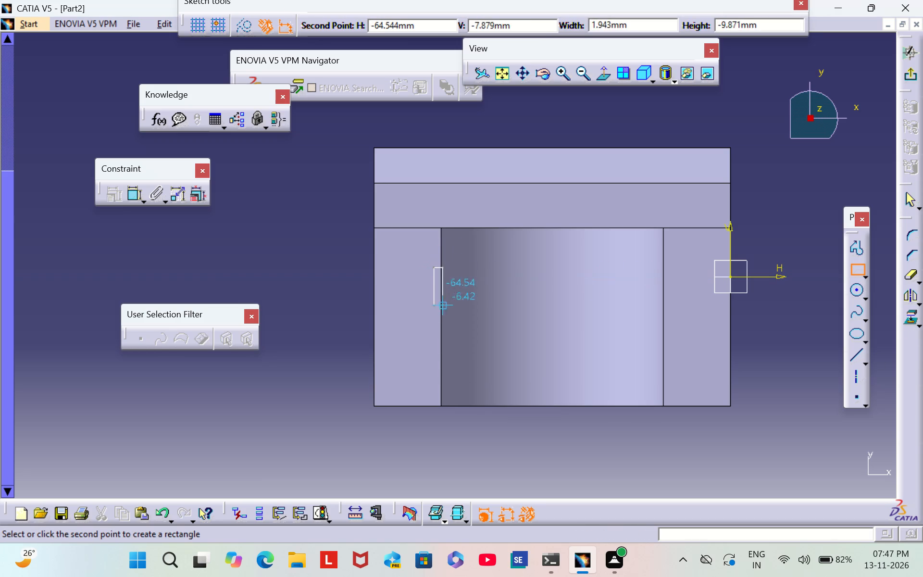
left_click(462, 359)
left_click(540, 447)
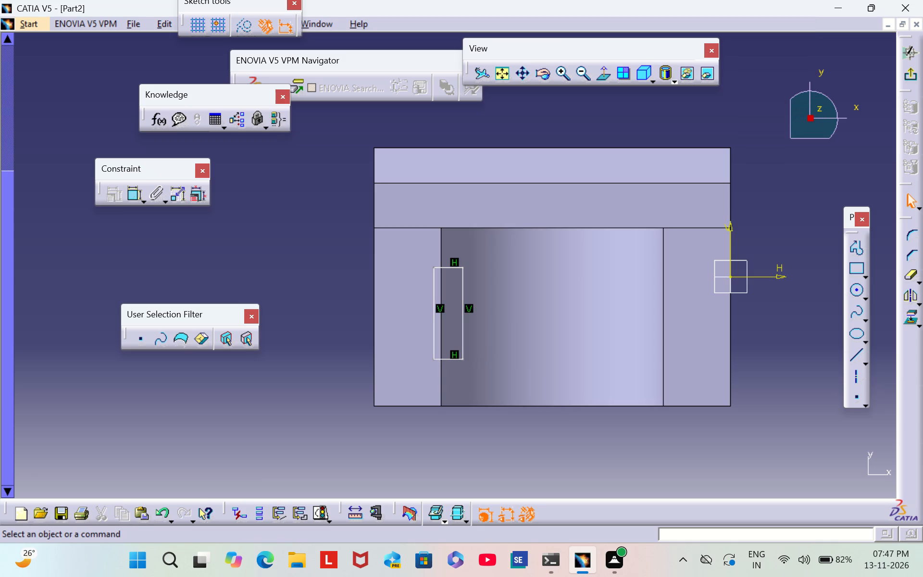
Dimension the height of the rectangle along its outer vertical line and set it to 20 mm.
left_click(137, 196)
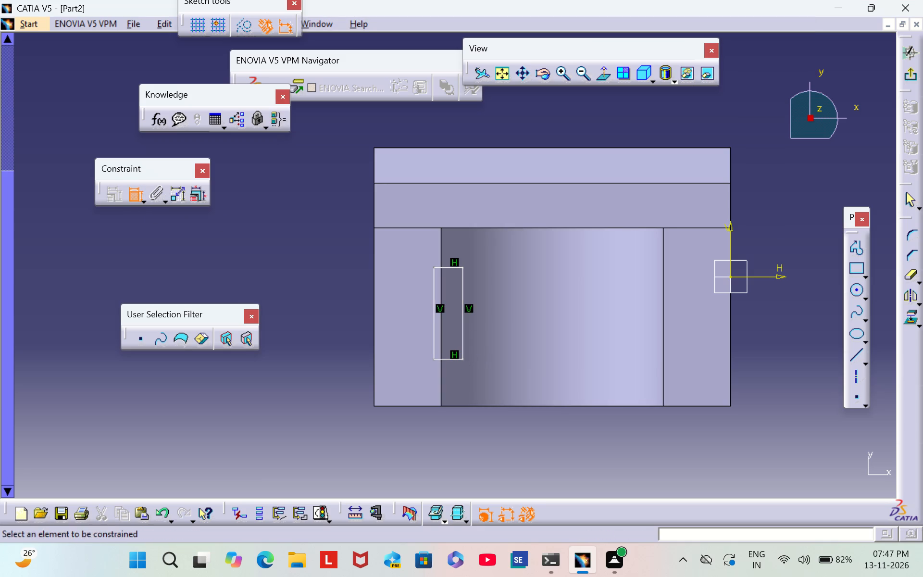
left_click(432, 306)
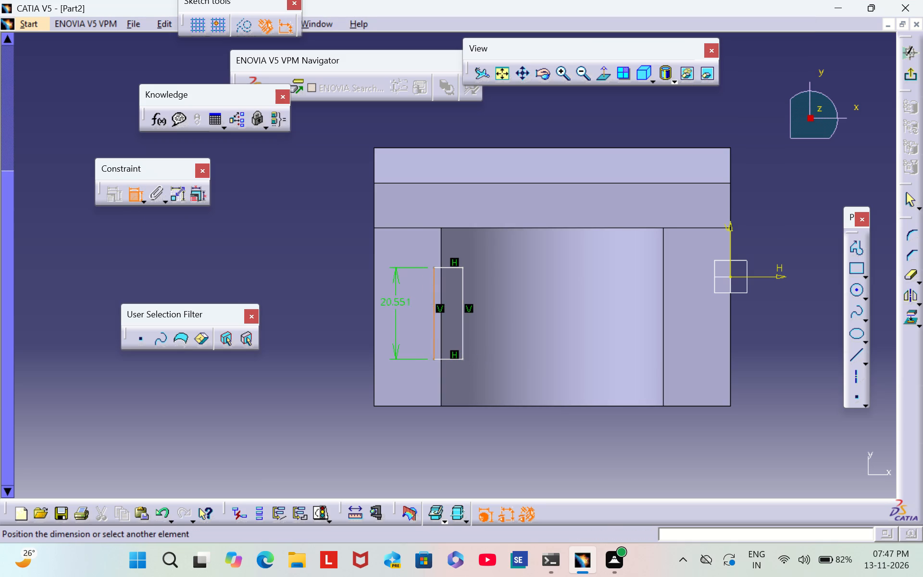
left_click(396, 312)
double_click(392, 308)
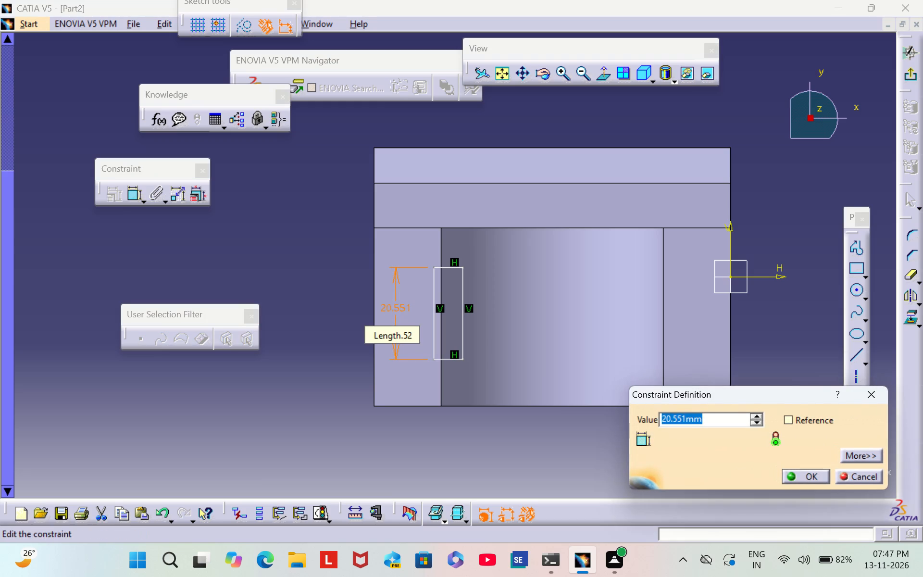
key("BackSpace")
type("20")
key("Return")
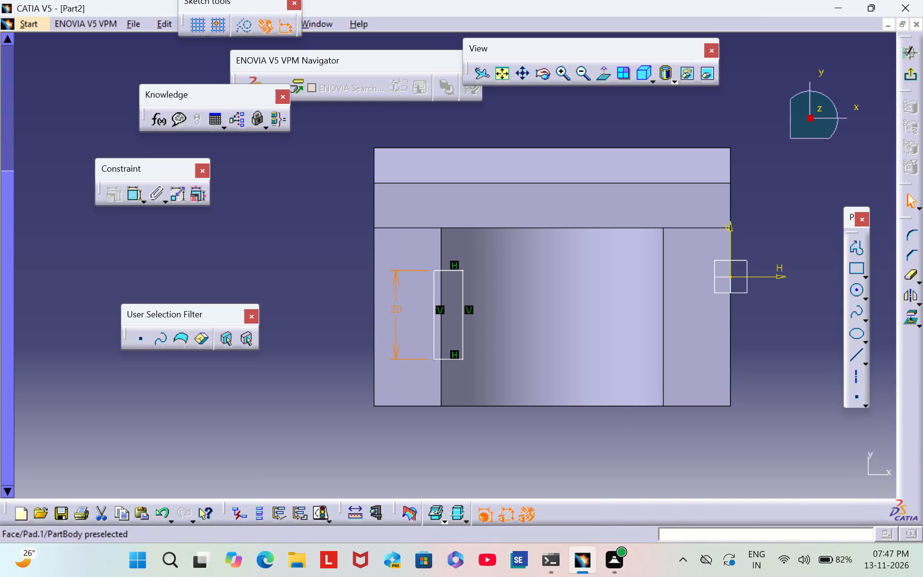
left_click(368, 302)
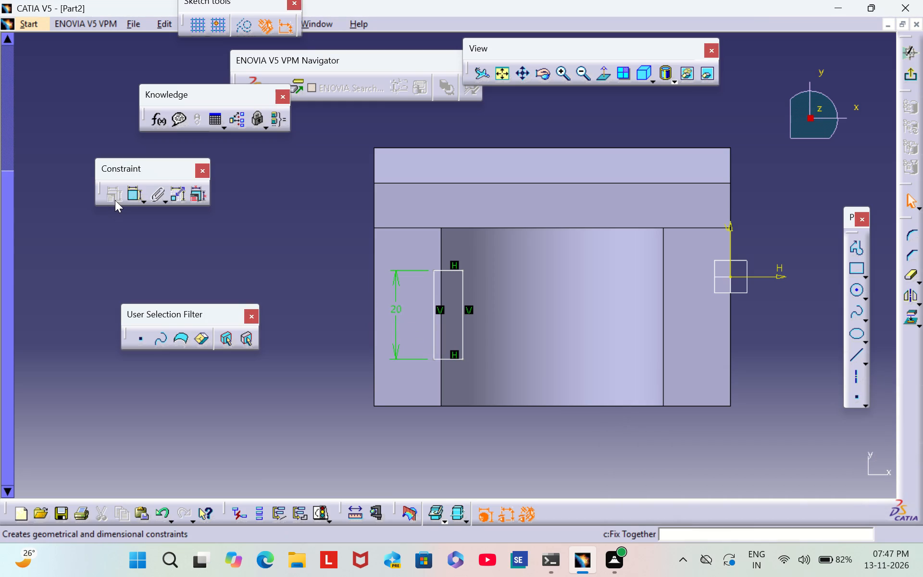
Dimension the distance between the block's bottom edge in the sketch view and the rectangle's lower horizontal line.
double_click(133, 191)
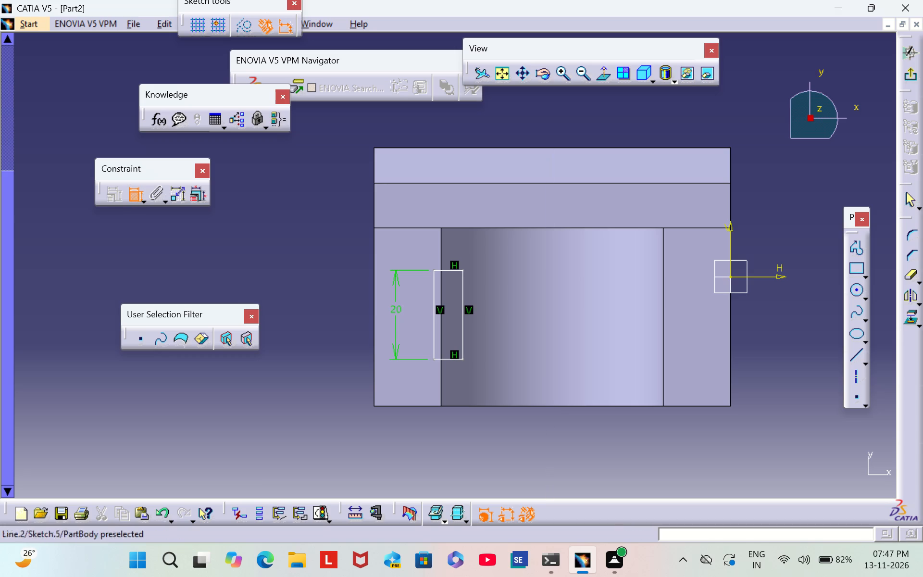
left_click(427, 406)
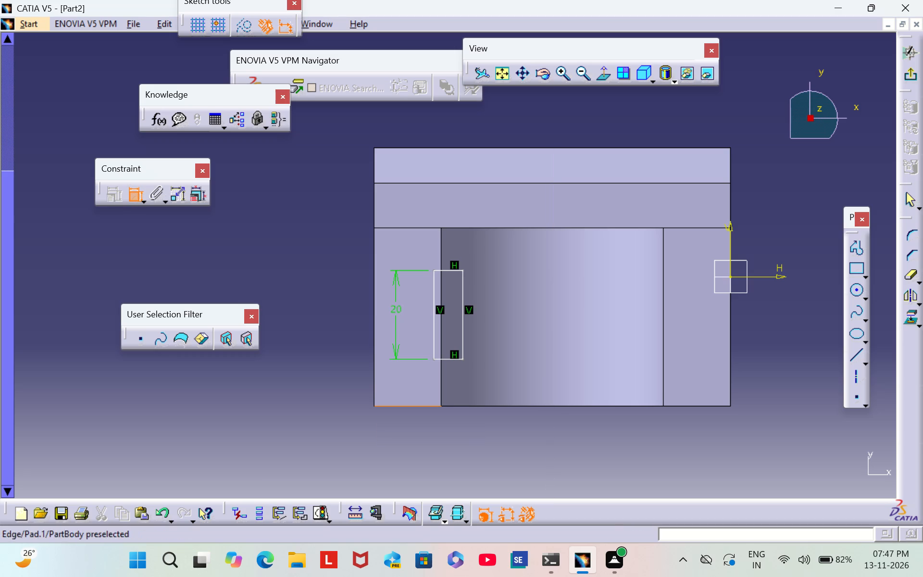
left_click(437, 357)
left_click(371, 376)
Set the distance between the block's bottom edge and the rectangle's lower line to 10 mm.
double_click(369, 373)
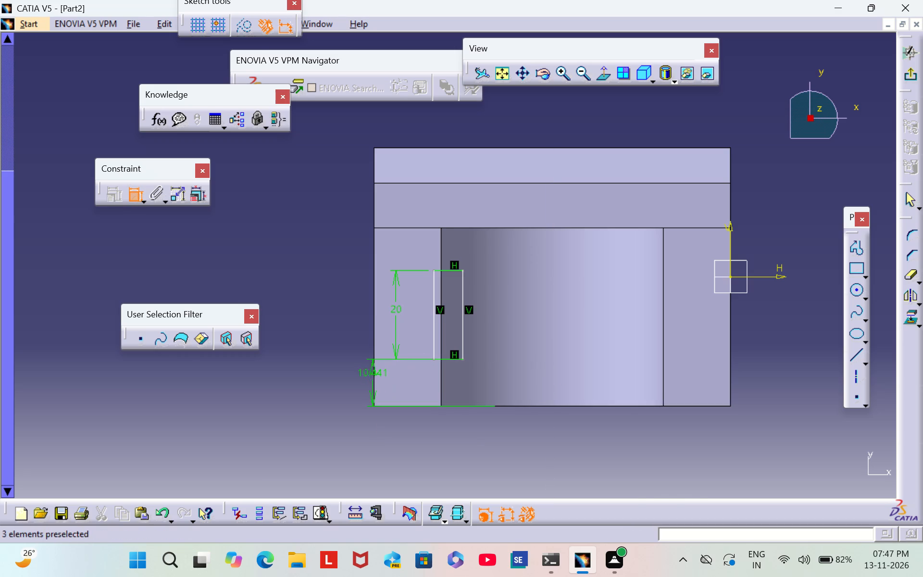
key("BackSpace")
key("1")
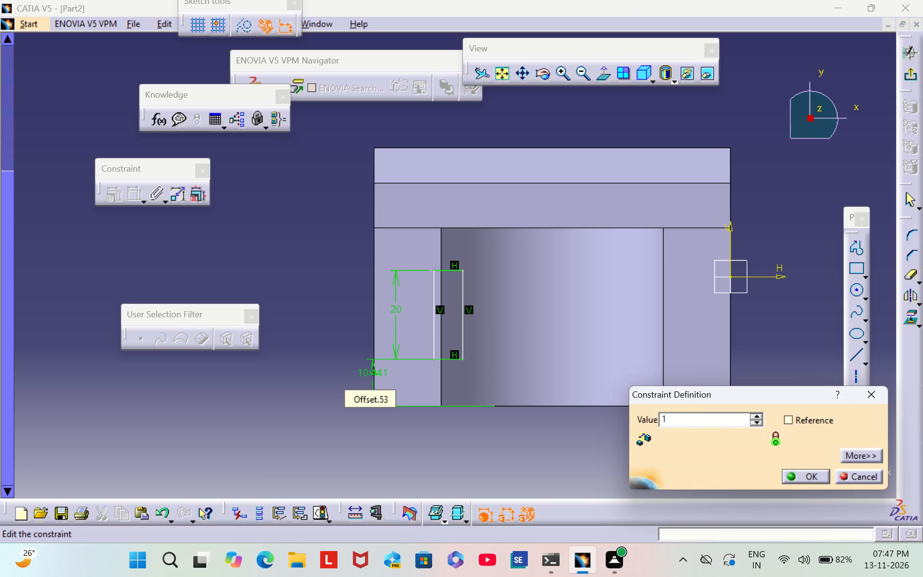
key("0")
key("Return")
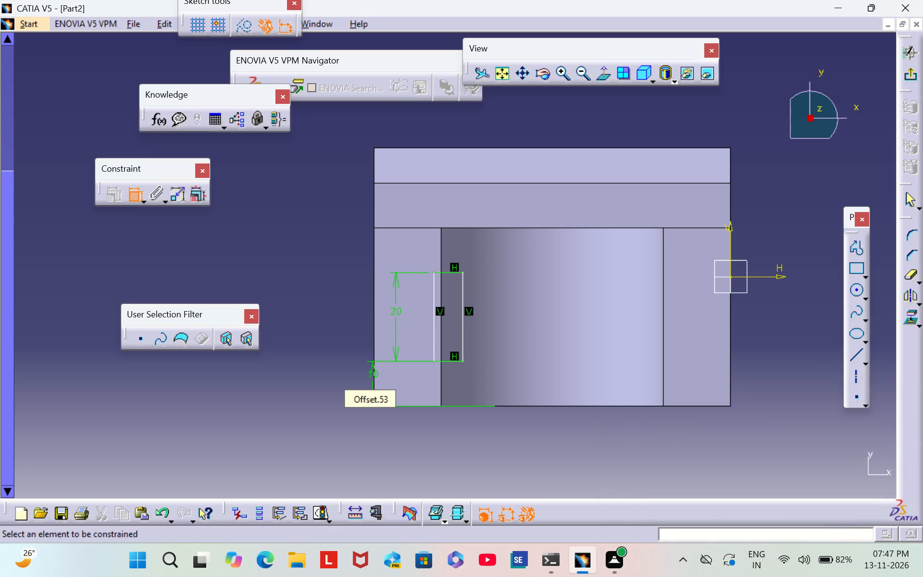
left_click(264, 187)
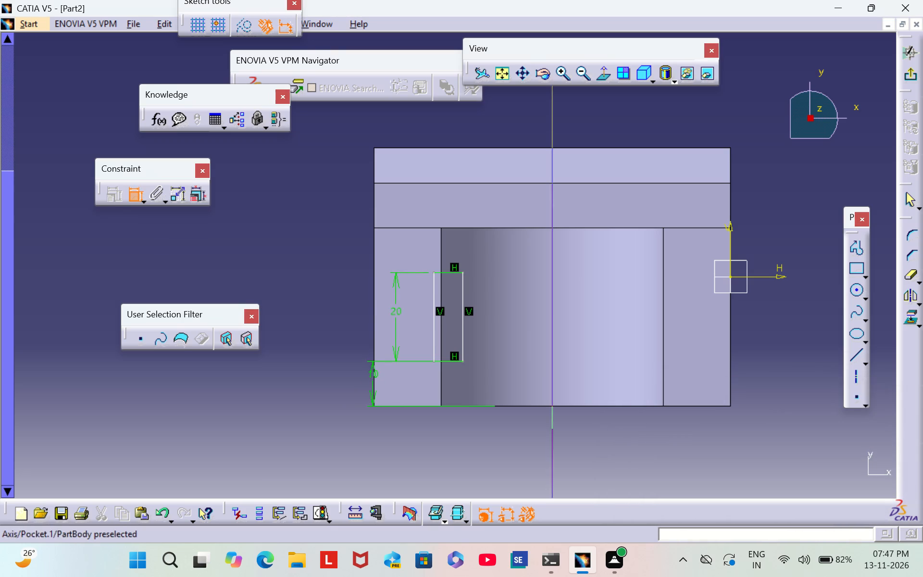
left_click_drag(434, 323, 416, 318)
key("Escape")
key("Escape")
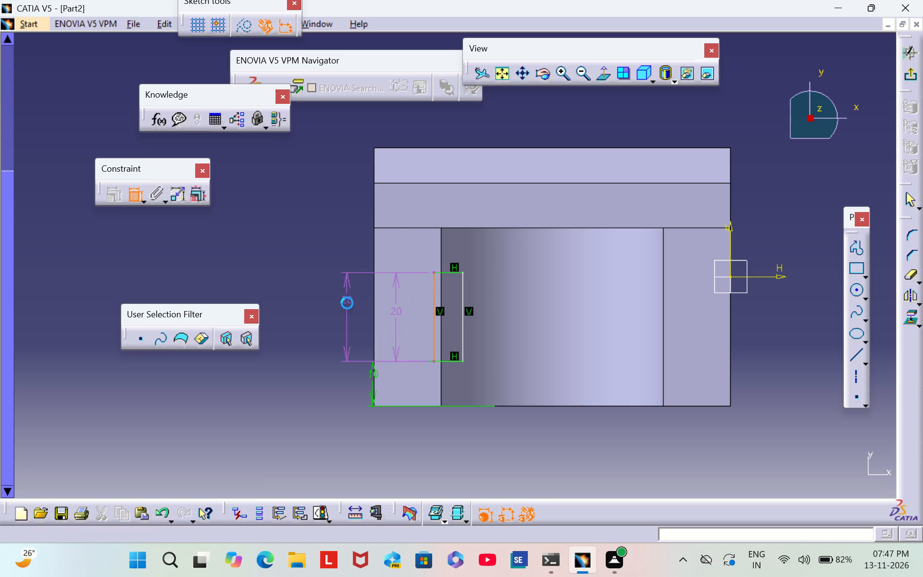
Set the distance between the block's bottom edge and the rectangle's lower line to 10 mm.
double_click(368, 372)
key("BackSpace")
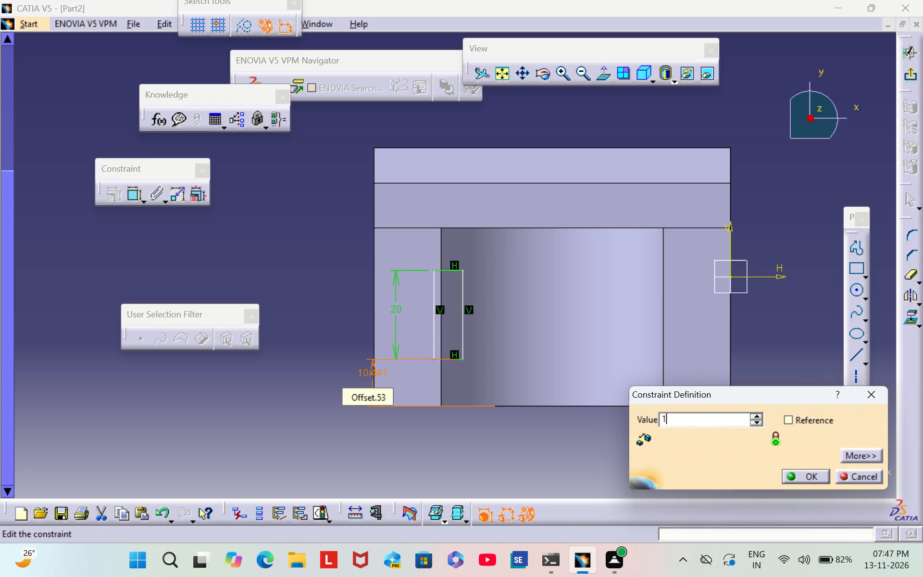
key("1")
key("0")
key("Return")
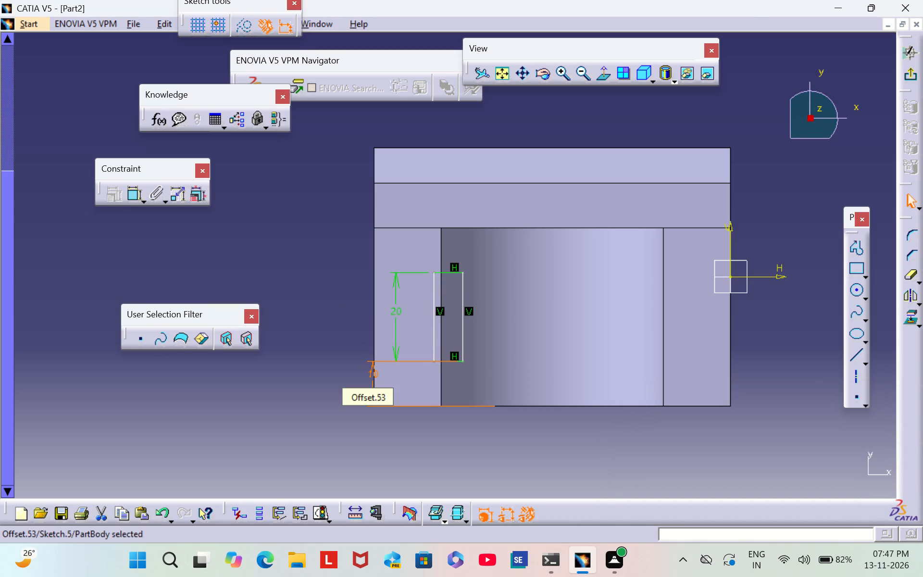
left_click(349, 348)
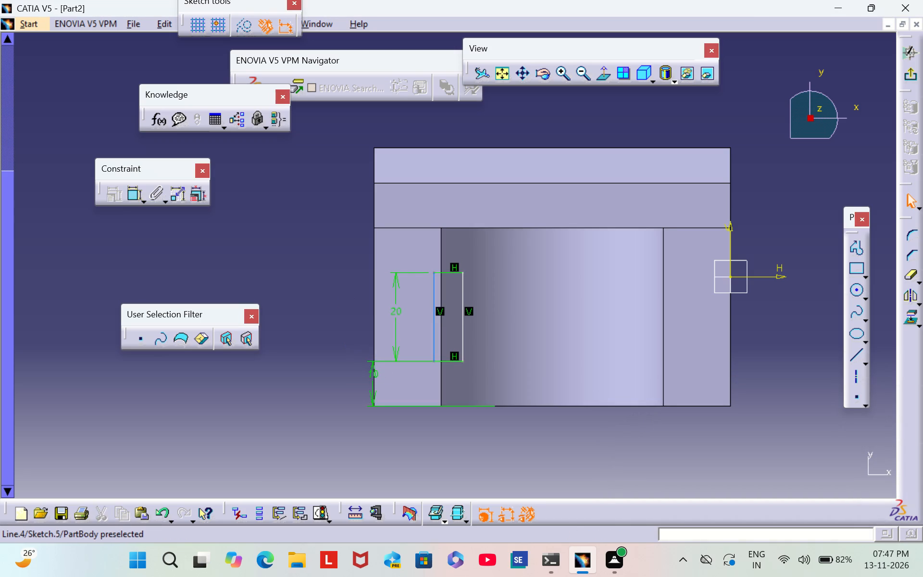
Move both vertical lines of the rectangle away from the groove's centre, leaving it about 8 mm wide across the groove edge.
left_click_drag(432, 289, 415, 288)
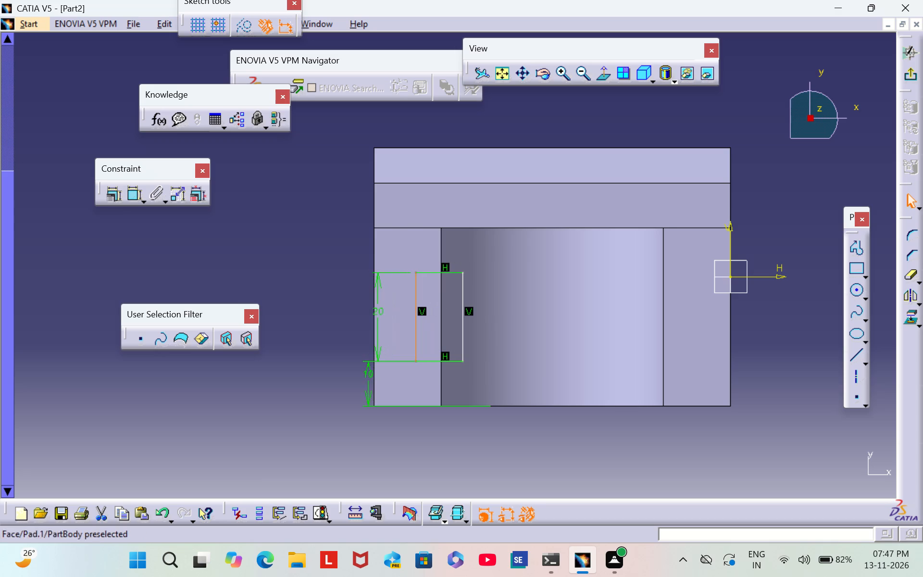
left_click_drag(463, 305, 453, 303)
left_click(291, 319)
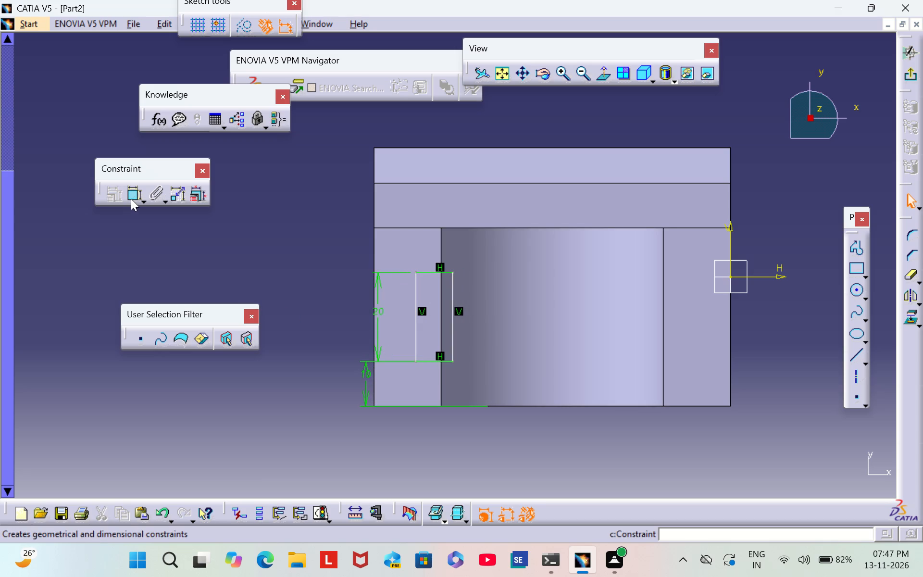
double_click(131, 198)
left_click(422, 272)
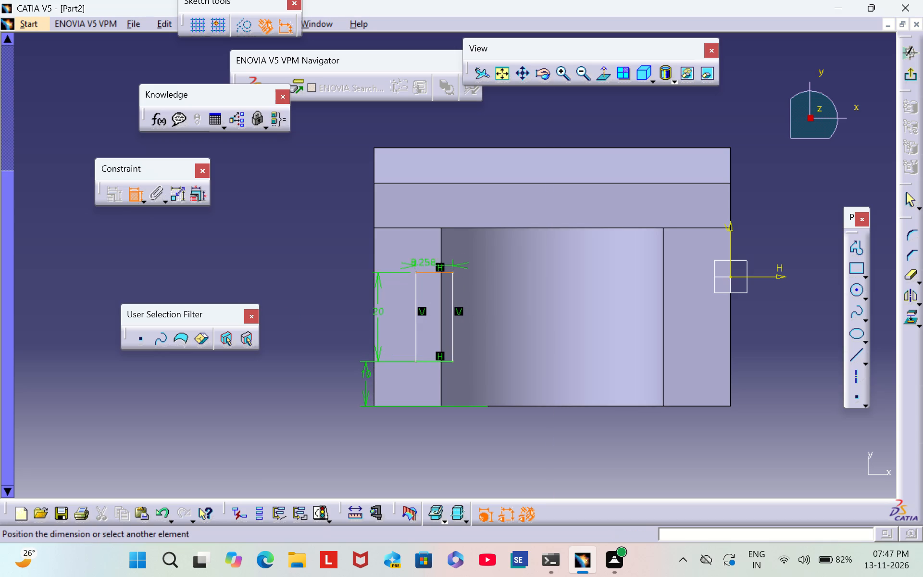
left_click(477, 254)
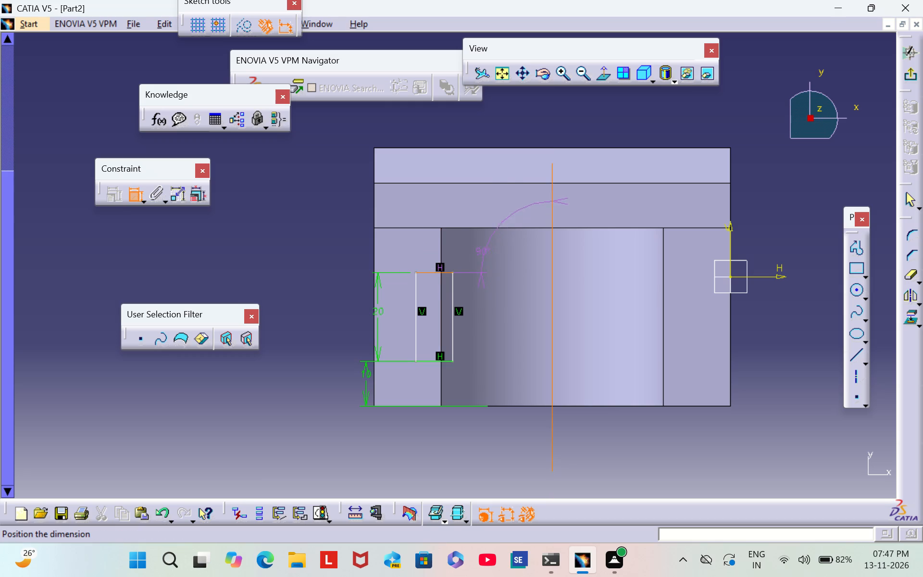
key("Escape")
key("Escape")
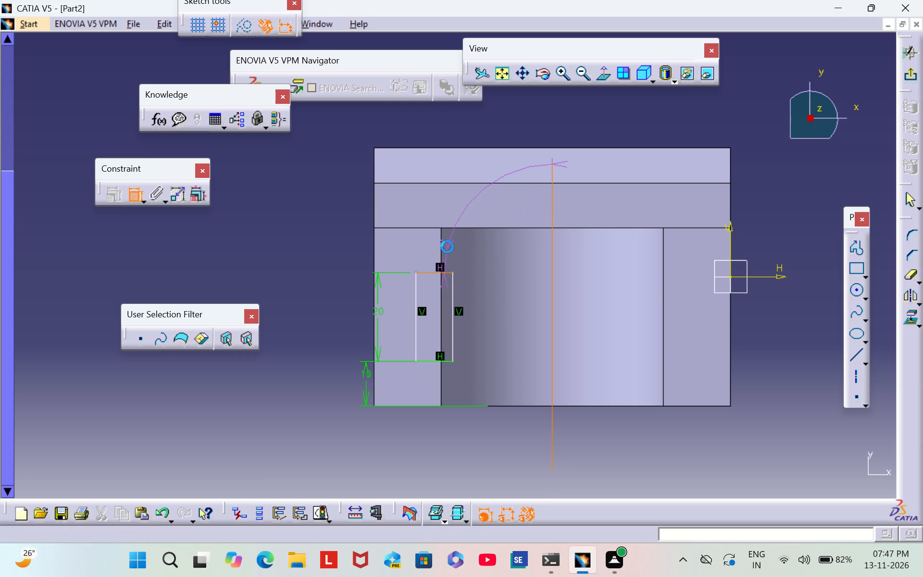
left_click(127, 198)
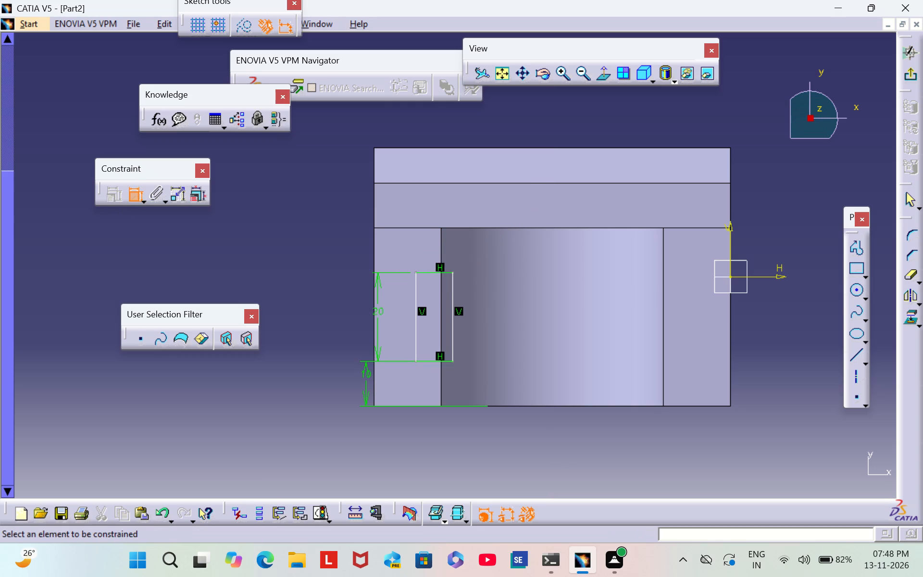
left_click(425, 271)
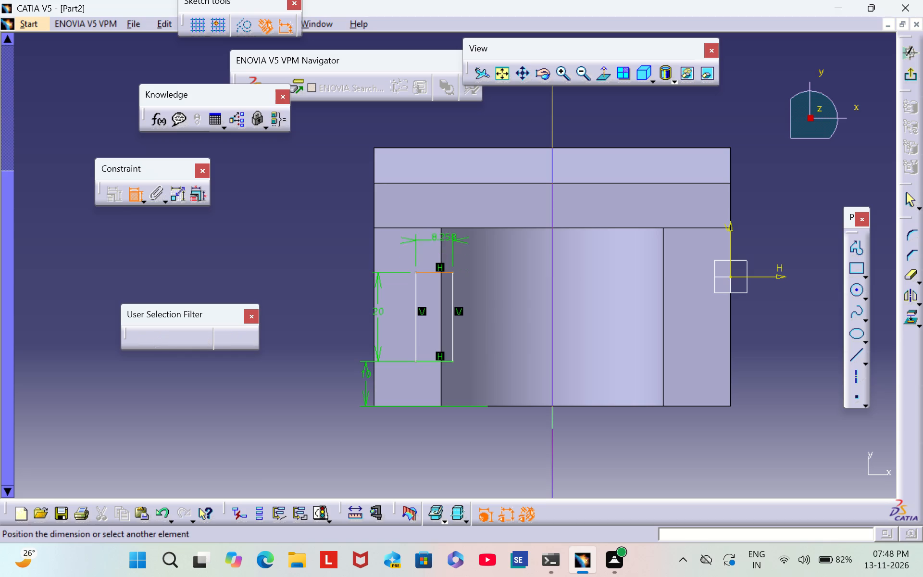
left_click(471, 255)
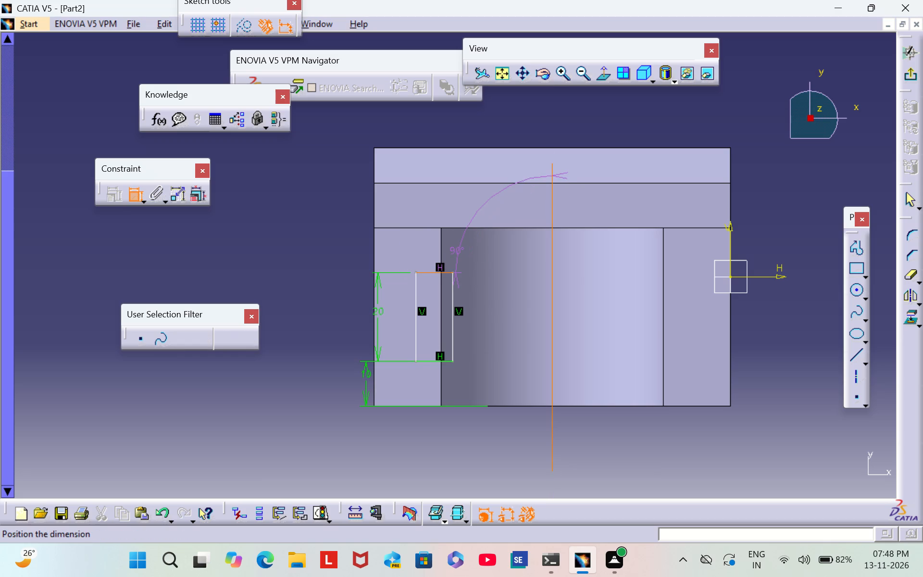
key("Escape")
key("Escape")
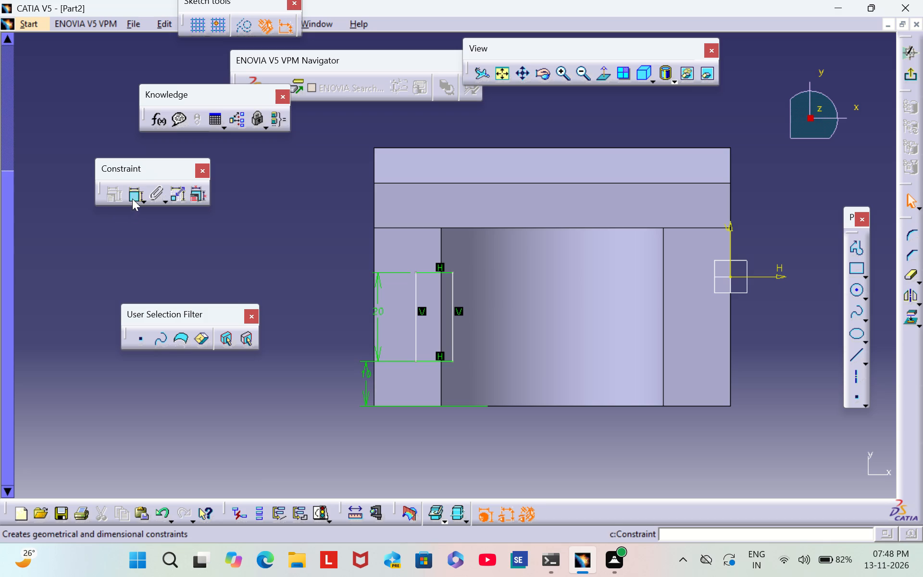
Dimension the rectangle's width along its upper horizontal line and set it to 9 mm.
left_click(132, 197)
left_click(427, 272)
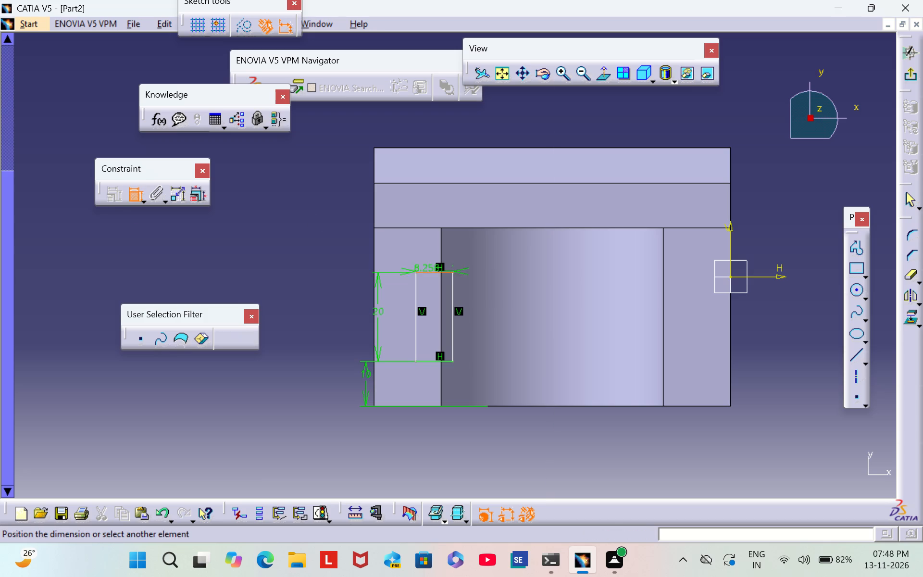
left_click(302, 244)
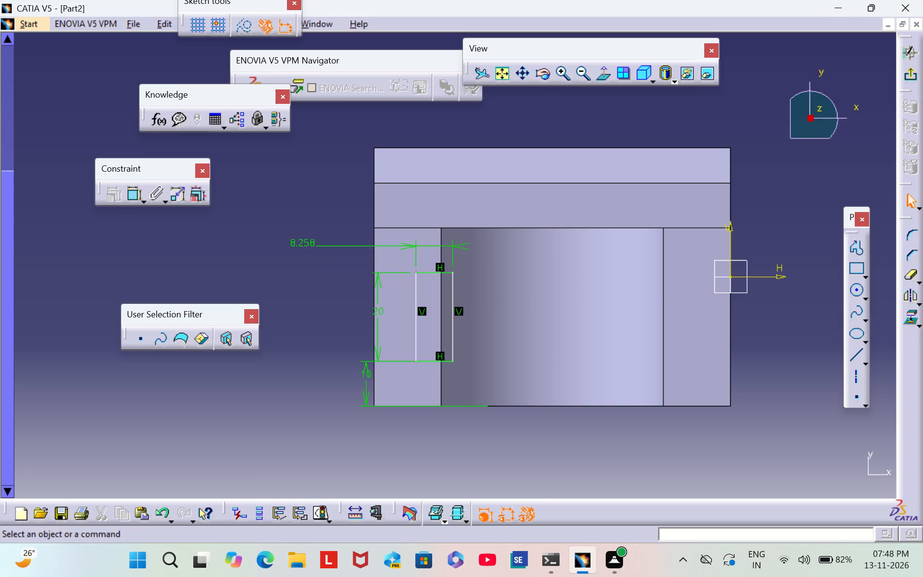
double_click(302, 243)
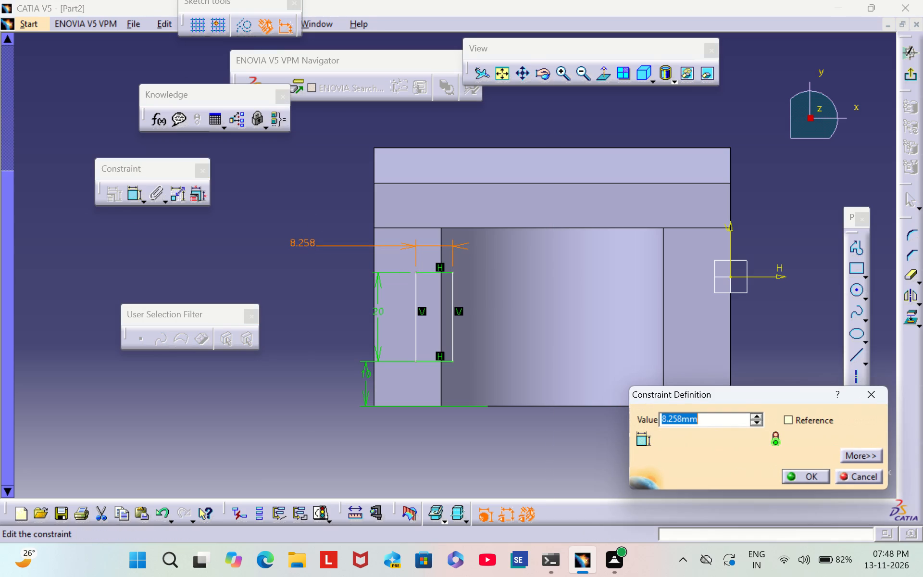
key("BackSpace")
key("9")
key("Return")
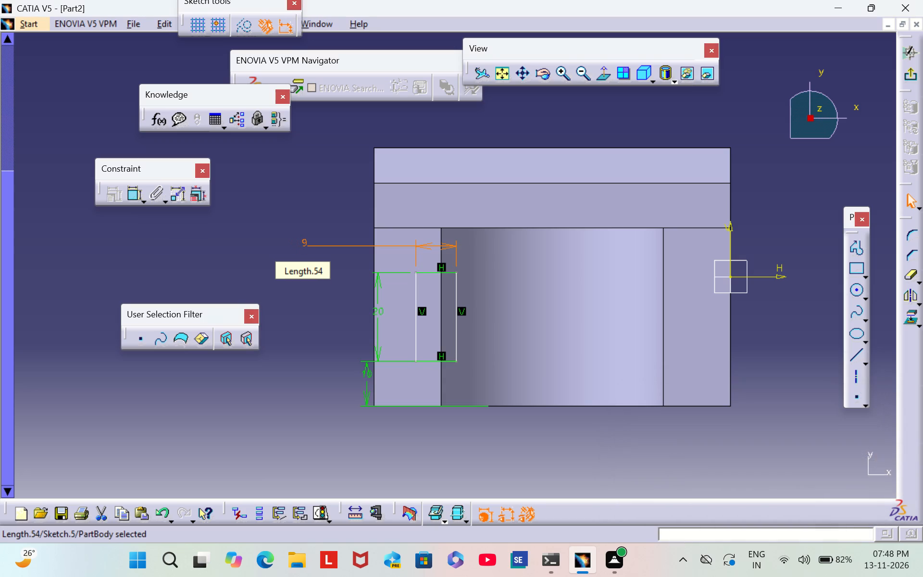
left_click(283, 291)
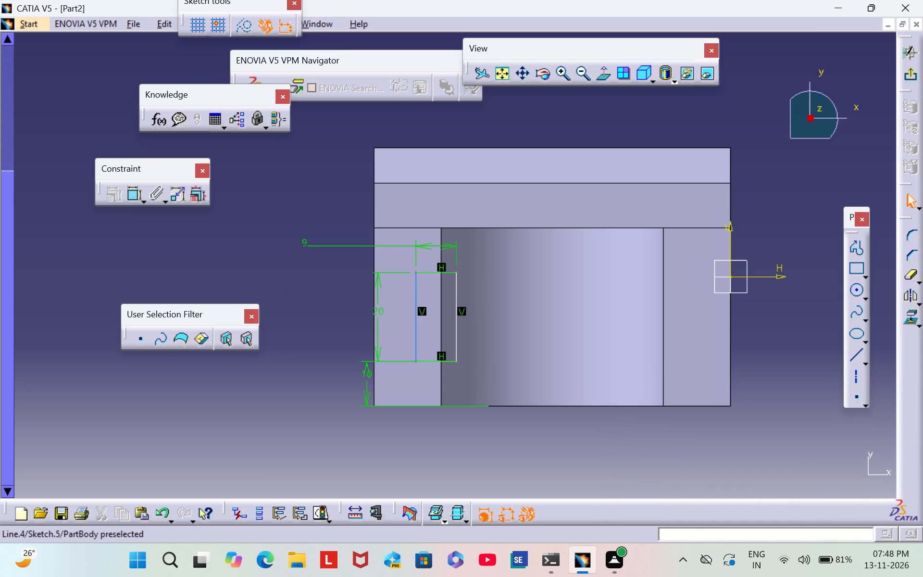
Shift the rectangle away from the groove so that only a narrow strip of it overlaps the groove edge.
left_click_drag(415, 310, 405, 306)
left_click(458, 458)
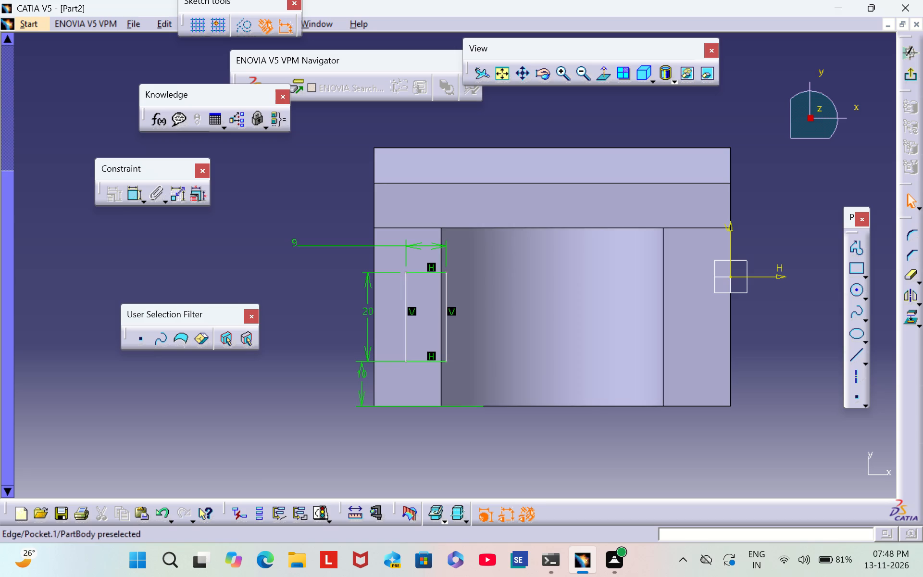
Exit the sketch and cut the rectangle into the block as a Pocket with Dimension type and 15 mm depth.
left_click(911, 74)
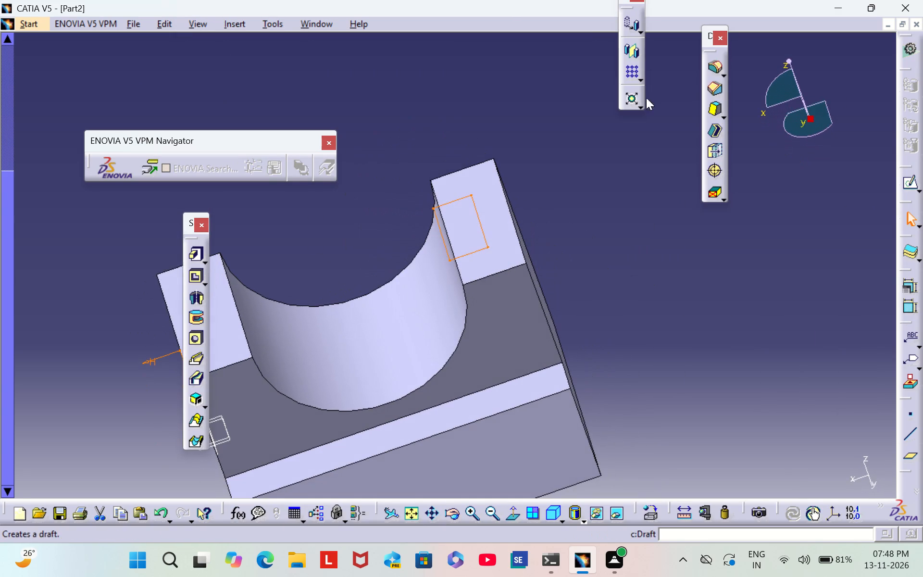
left_click(194, 280)
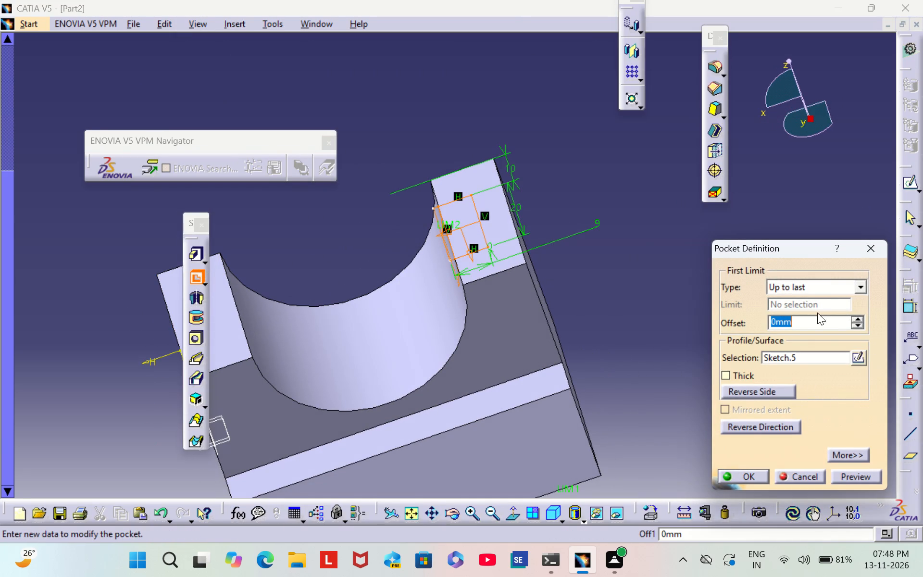
left_click(808, 283)
left_click(786, 302)
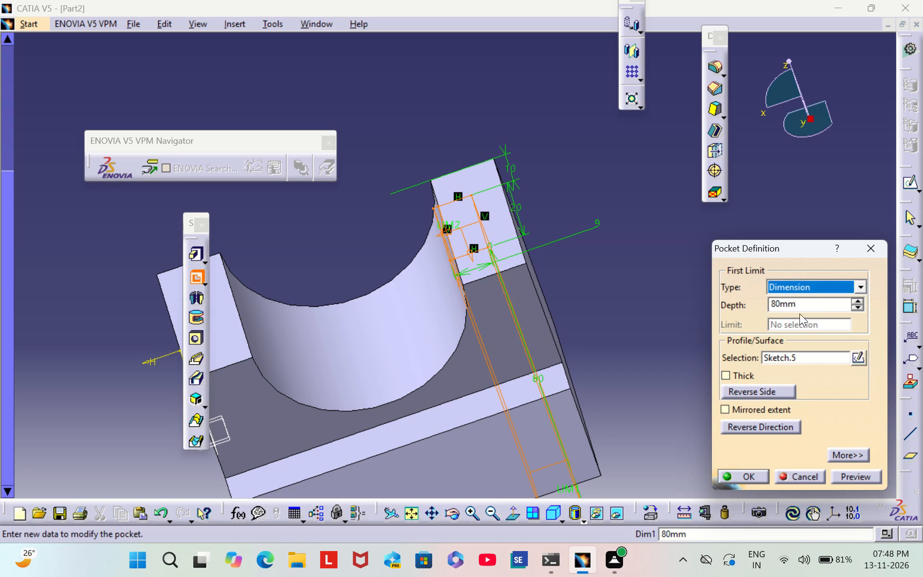
left_click(799, 308)
key("BackSpace")
key("BackSpace")
key("BackSpace")
key("BackSpace")
key("BackSpace")
key("BackSpace")
key("BackSpace")
key("BackSpace")
key("BackSpace")
key("BackSpace")
key("BackSpace")
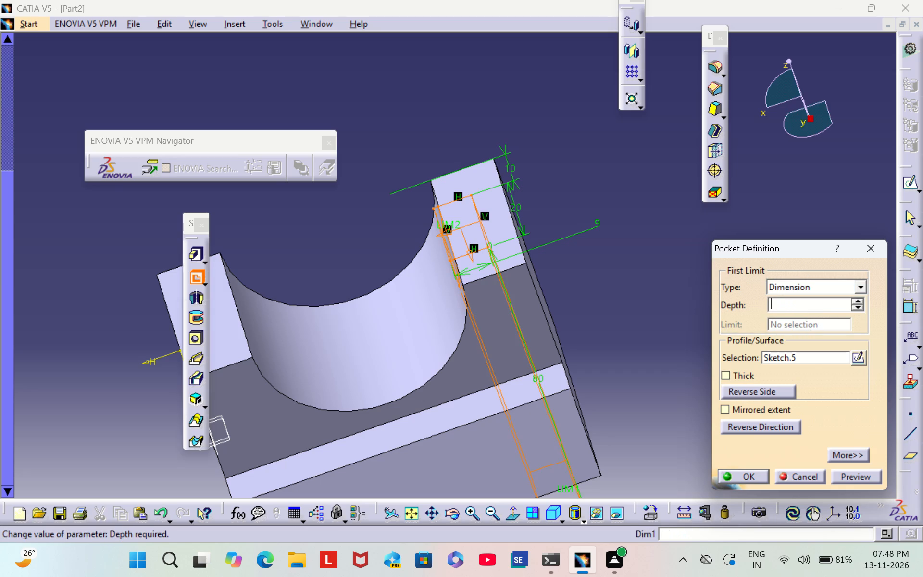
type("15")
key("Return")
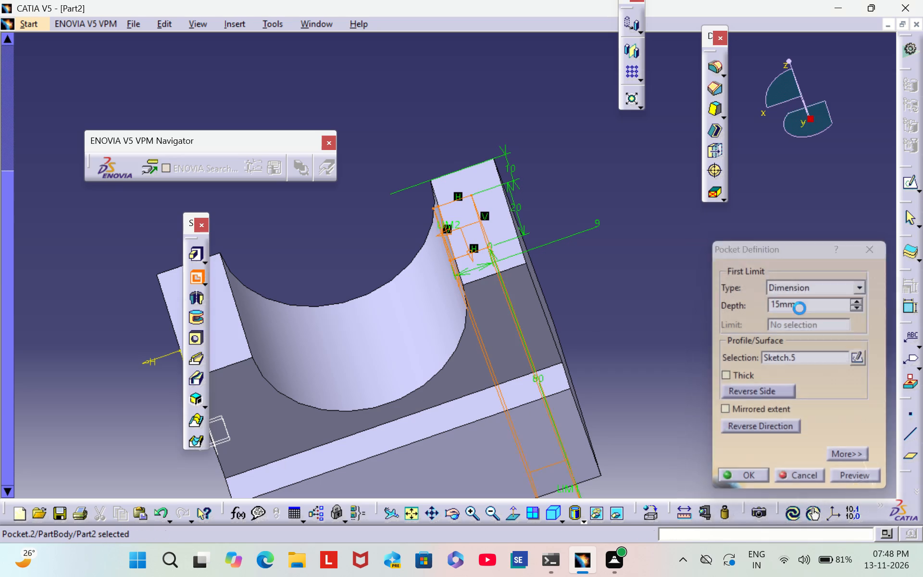
left_click(629, 276)
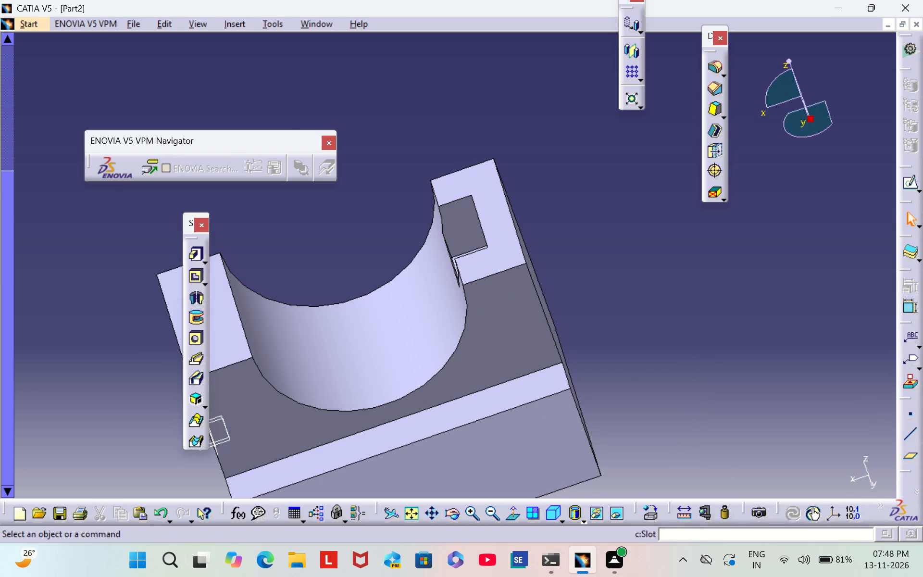
Examine the new notch and its wall on the groove side from several angles.
middle_click_drag(79, 390, 418, 327)
scroll(79, 389, "down", 1)
right_click_drag(79, 389, 418, 327)
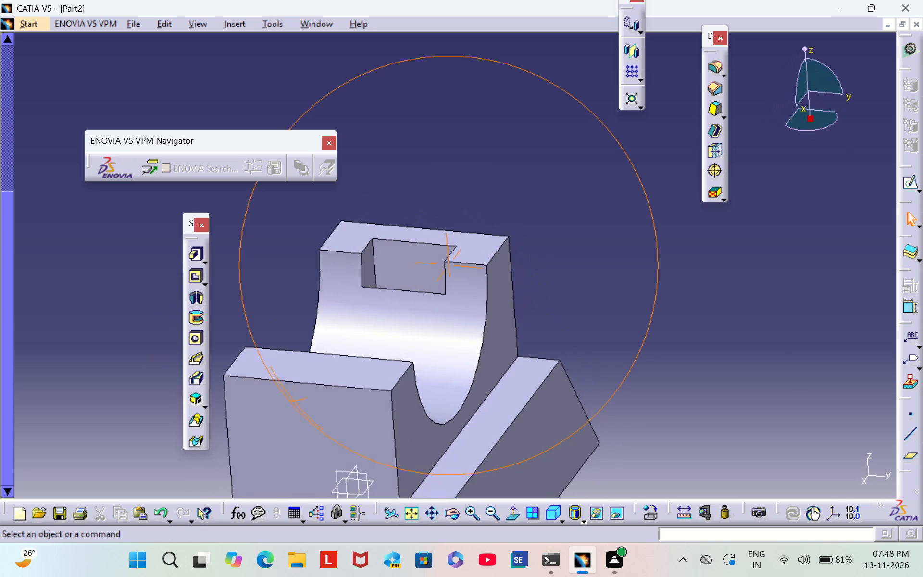
middle_click_drag(418, 327, 526, 327)
right_click_drag(418, 327, 526, 327)
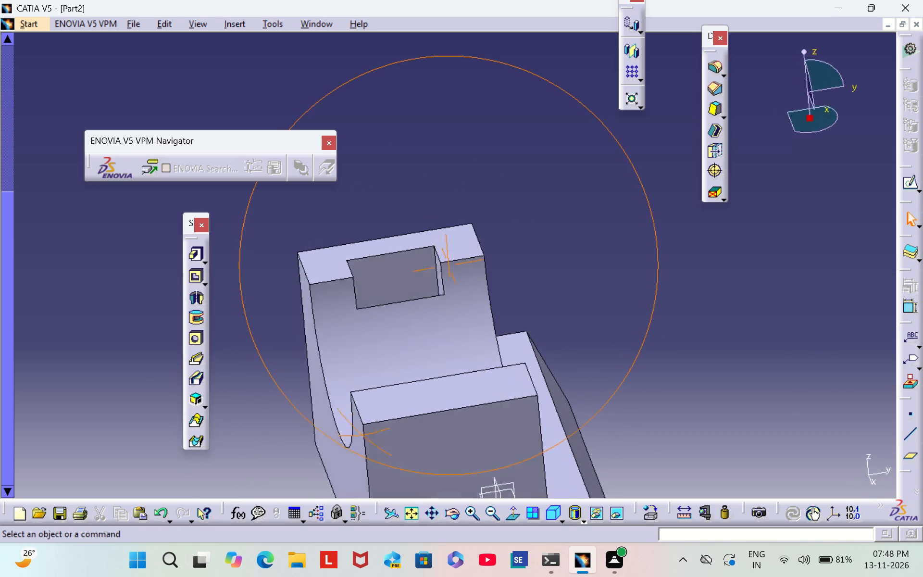
middle_click_drag(526, 327, 463, 326)
right_click_drag(526, 327, 463, 326)
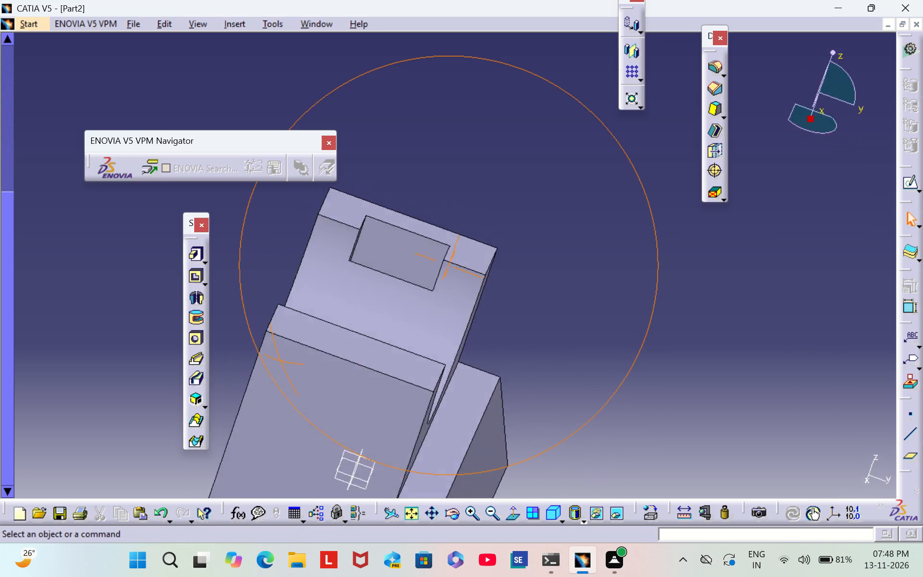
right_click_drag(463, 326, 361, 427)
middle_click_drag(463, 326, 365, 421)
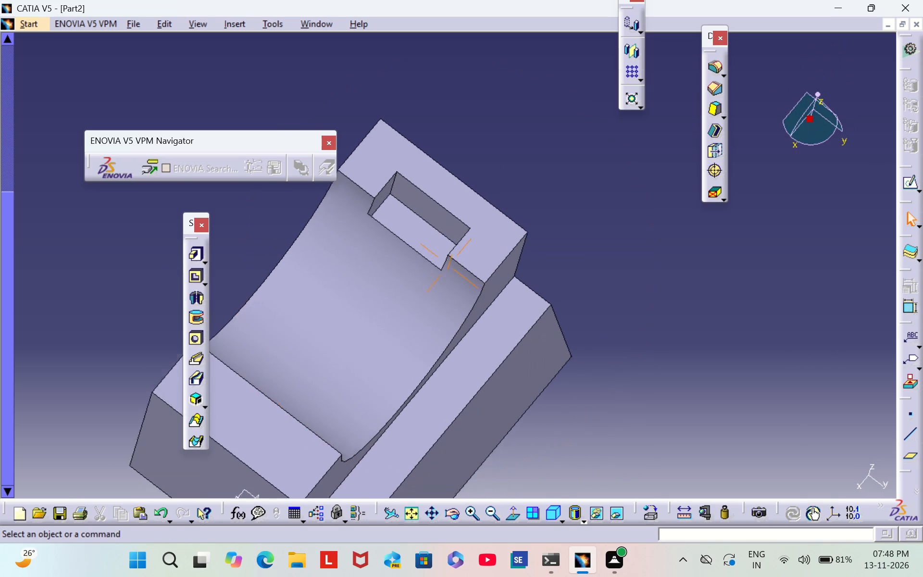
middle_click_drag(365, 421, 387, 398)
middle_click_drag(574, 246, 399, 305)
right_click_drag(575, 244, 399, 305)
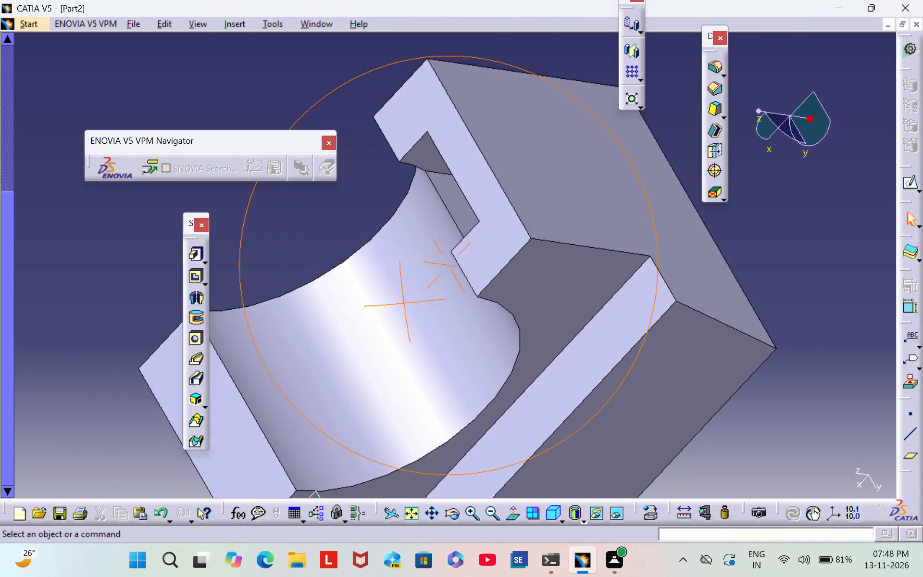
right_click_drag(399, 305, 397, 307)
middle_click_drag(399, 305, 394, 307)
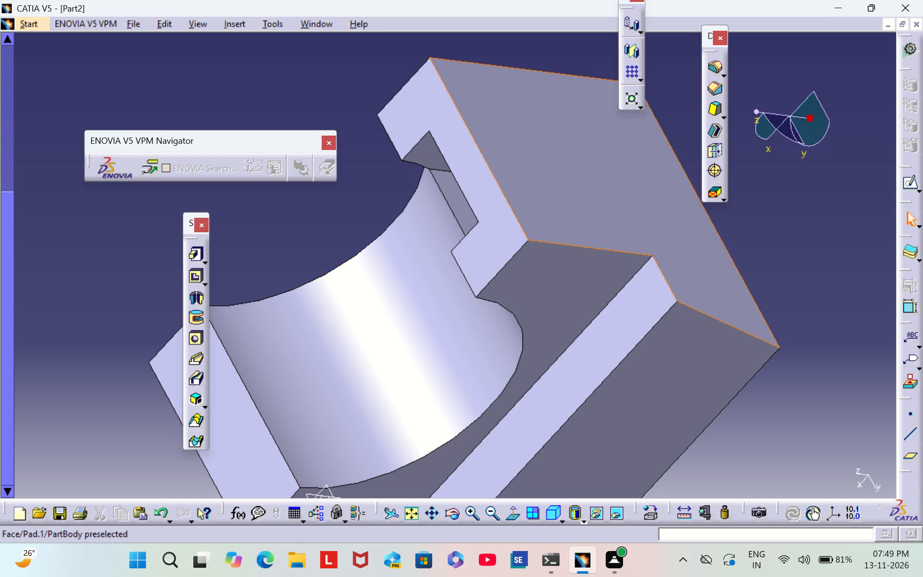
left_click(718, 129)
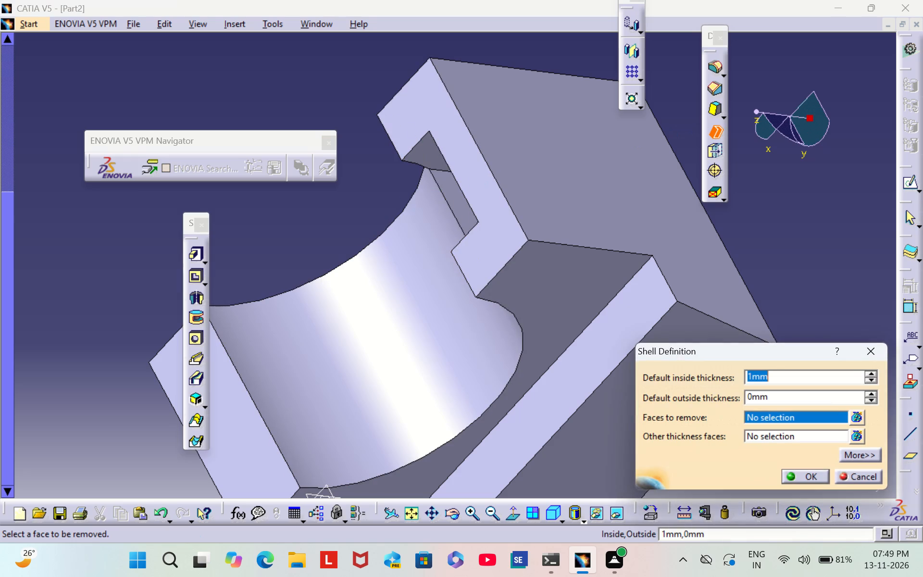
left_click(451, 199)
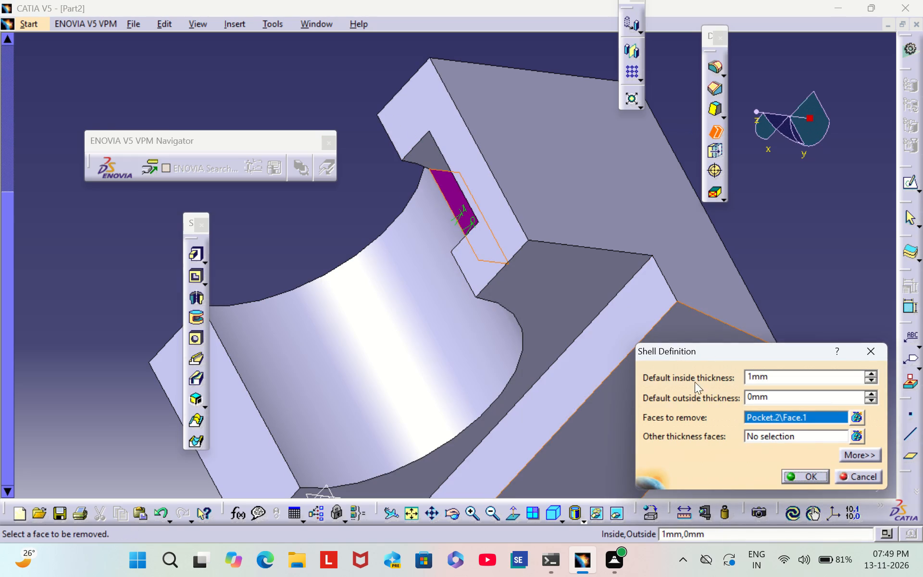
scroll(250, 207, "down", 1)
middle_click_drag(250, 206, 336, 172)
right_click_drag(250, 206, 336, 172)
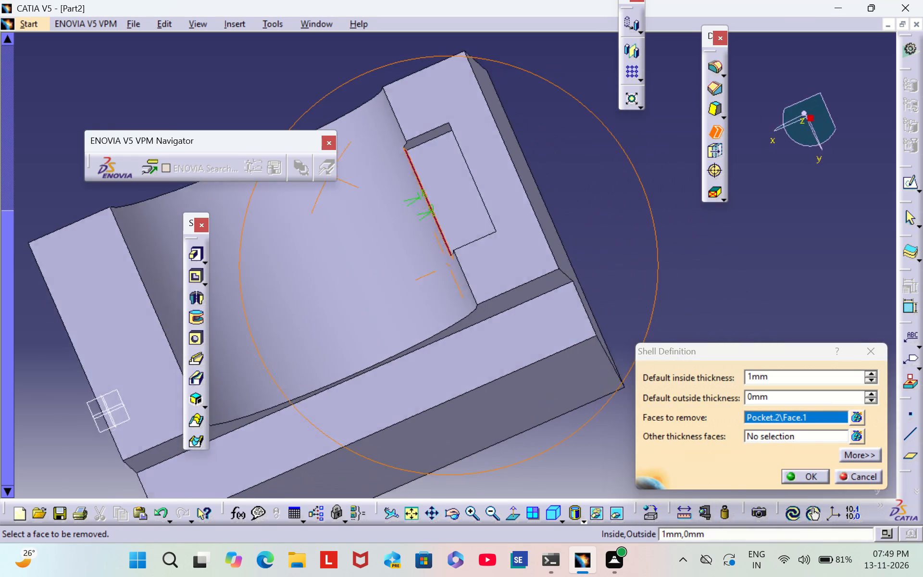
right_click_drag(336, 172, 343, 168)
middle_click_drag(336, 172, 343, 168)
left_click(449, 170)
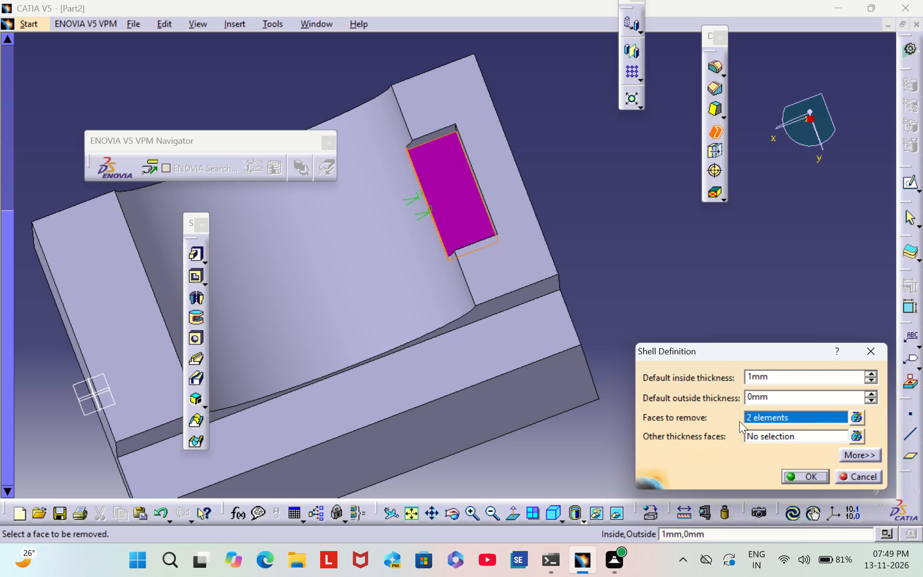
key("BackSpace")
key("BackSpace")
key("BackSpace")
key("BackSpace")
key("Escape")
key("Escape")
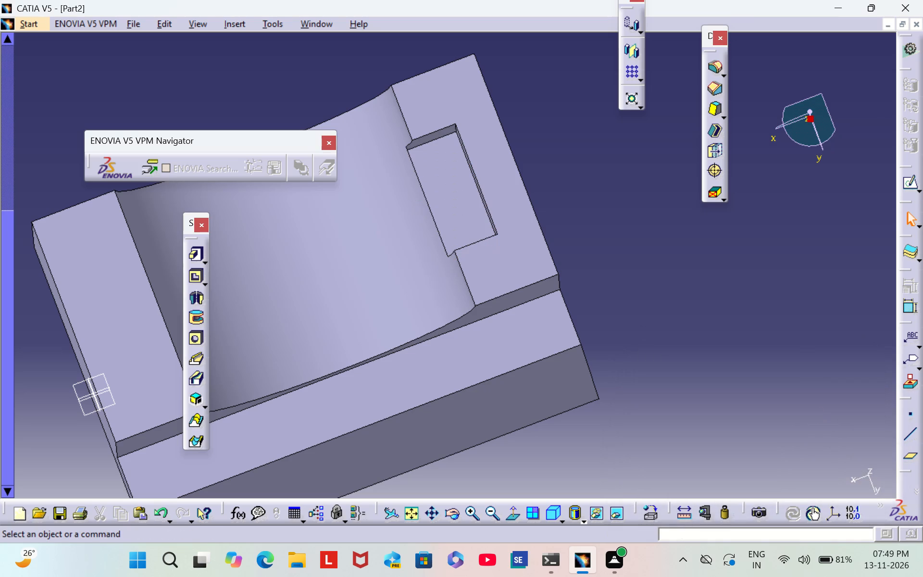
Shell the part with 1 mm inside thickness, removing the notch's inner wall face on the groove side.
scroll(604, 269, "down", 1)
middle_click_drag(604, 269, 583, 271)
right_click_drag(603, 267, 583, 271)
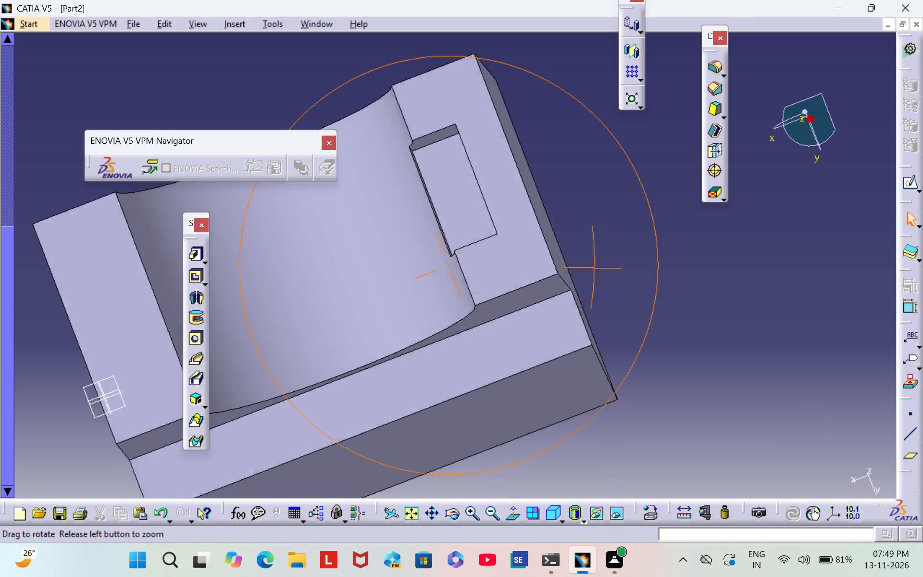
right_click_drag(583, 271, 437, 292)
middle_click_drag(583, 271, 437, 292)
left_click(713, 131)
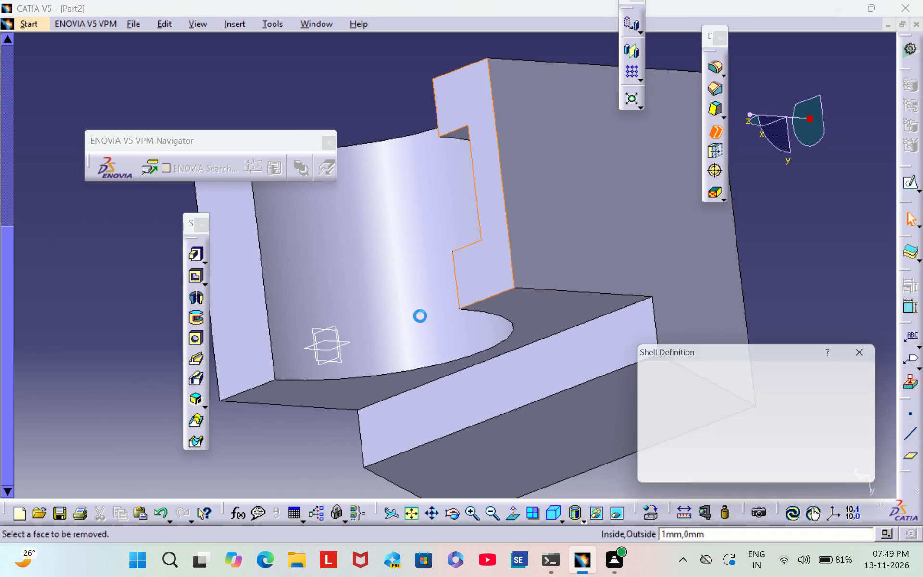
middle_click_drag(410, 321, 492, 315)
right_click_drag(410, 321, 492, 315)
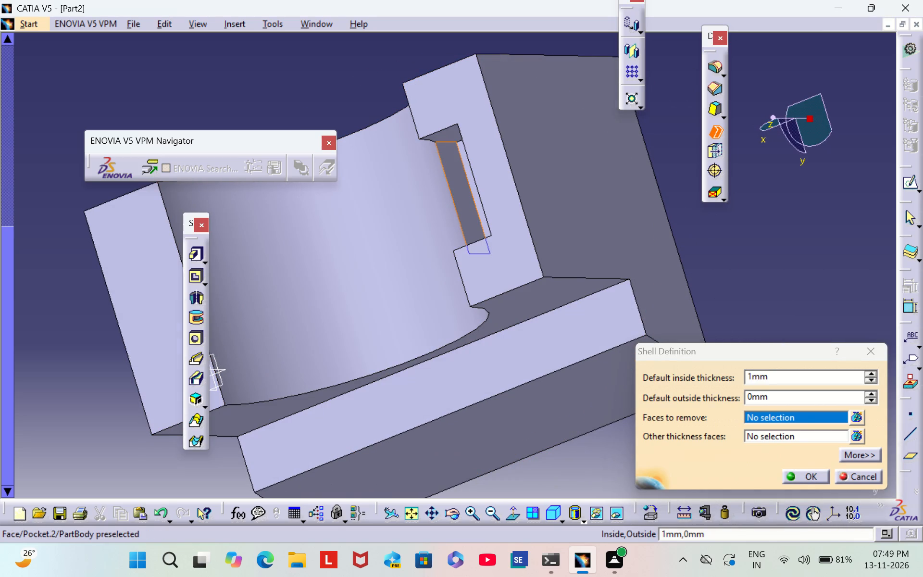
left_click(465, 210)
left_click(804, 474)
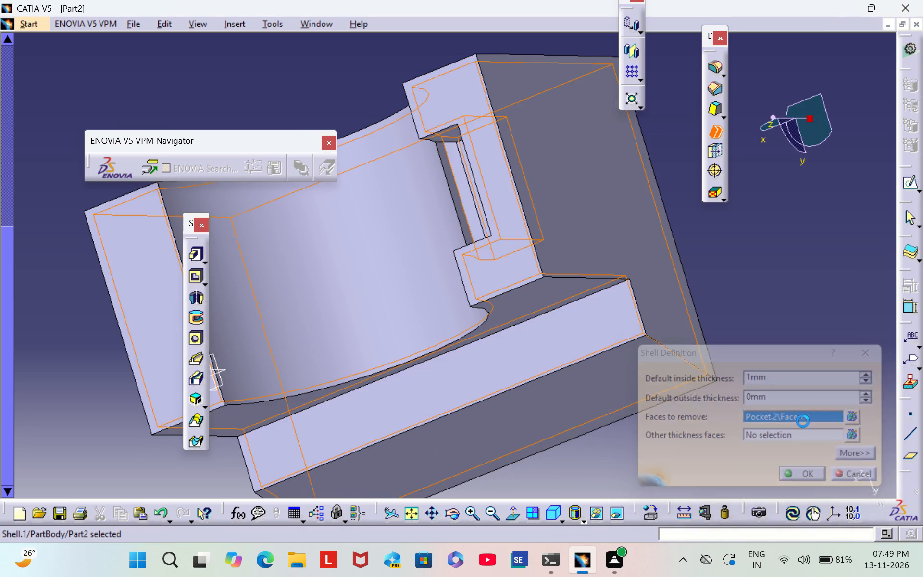
left_click(769, 322)
Examine the shelled notch and its opening towards the groove from several angles.
middle_click_drag(126, 448, 499, 289)
scroll(126, 448, "down", 1)
right_click_drag(127, 448, 499, 289)
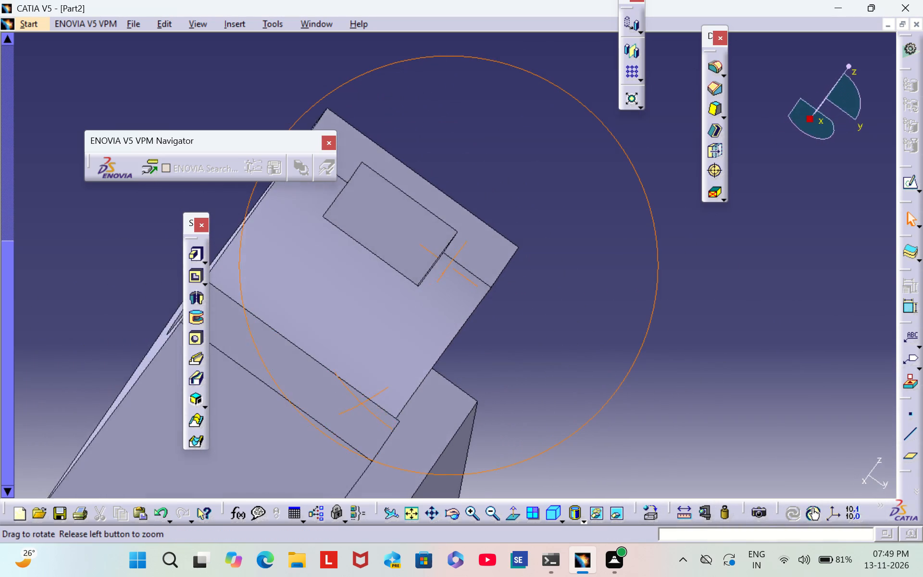
middle_click_drag(499, 289, 344, 357)
right_click_drag(499, 289, 344, 357)
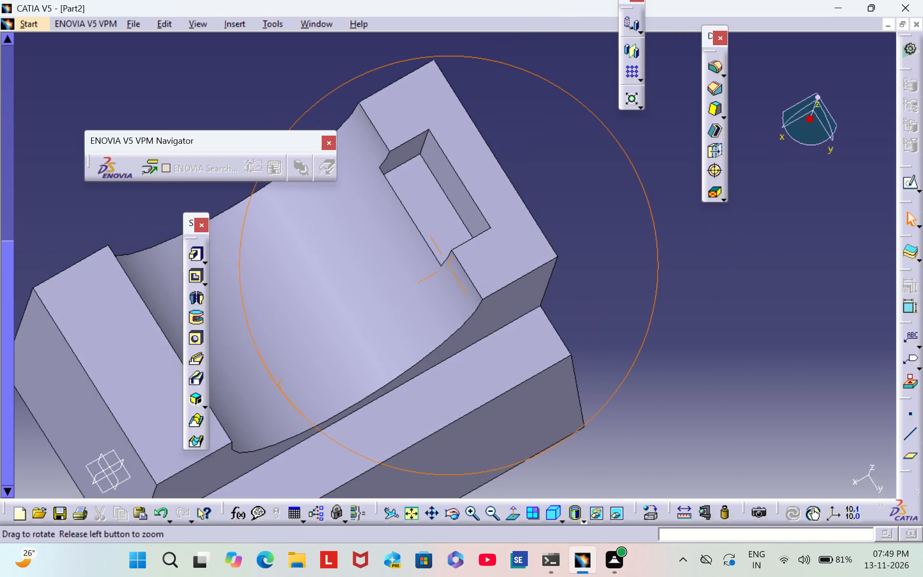
right_click_drag(344, 357, 298, 385)
middle_click_drag(344, 357, 298, 385)
middle_click_drag(698, 199, 689, 201)
right_click_drag(698, 198, 689, 201)
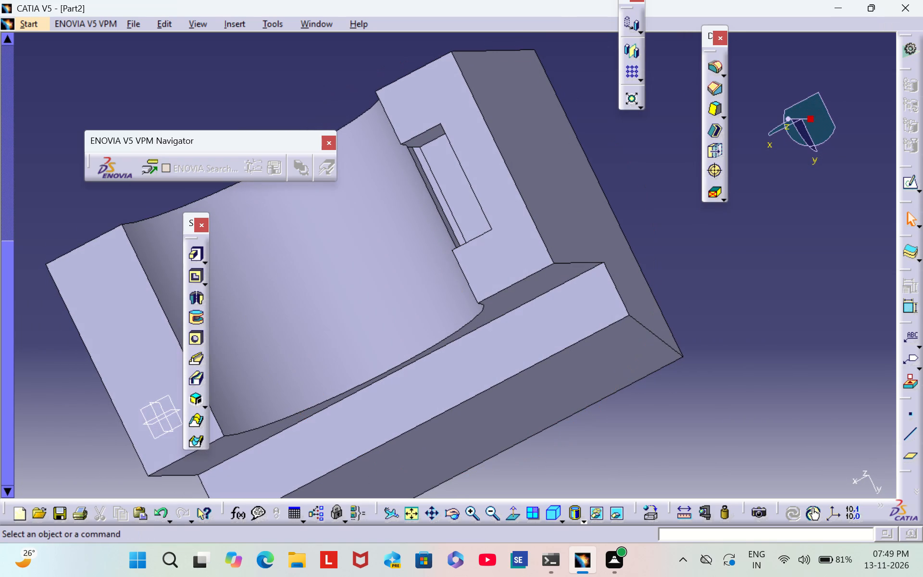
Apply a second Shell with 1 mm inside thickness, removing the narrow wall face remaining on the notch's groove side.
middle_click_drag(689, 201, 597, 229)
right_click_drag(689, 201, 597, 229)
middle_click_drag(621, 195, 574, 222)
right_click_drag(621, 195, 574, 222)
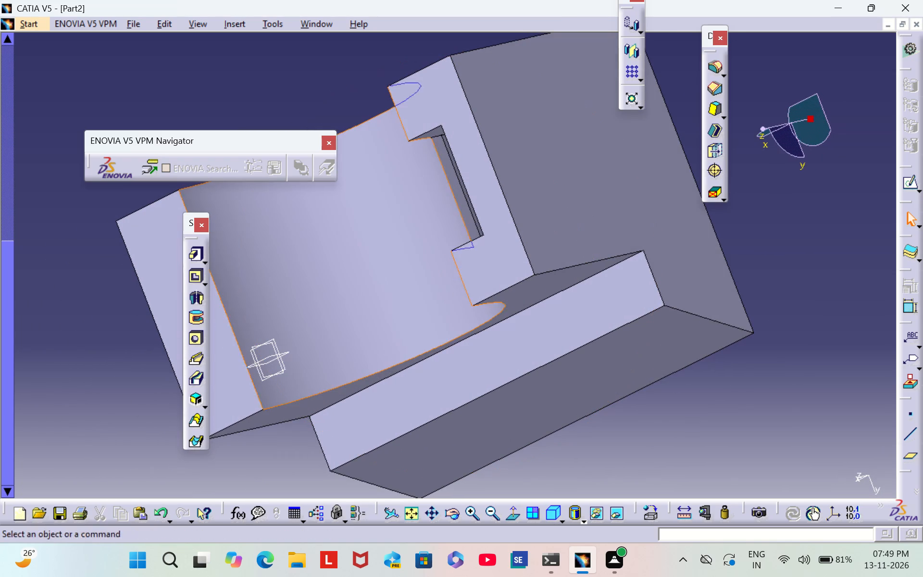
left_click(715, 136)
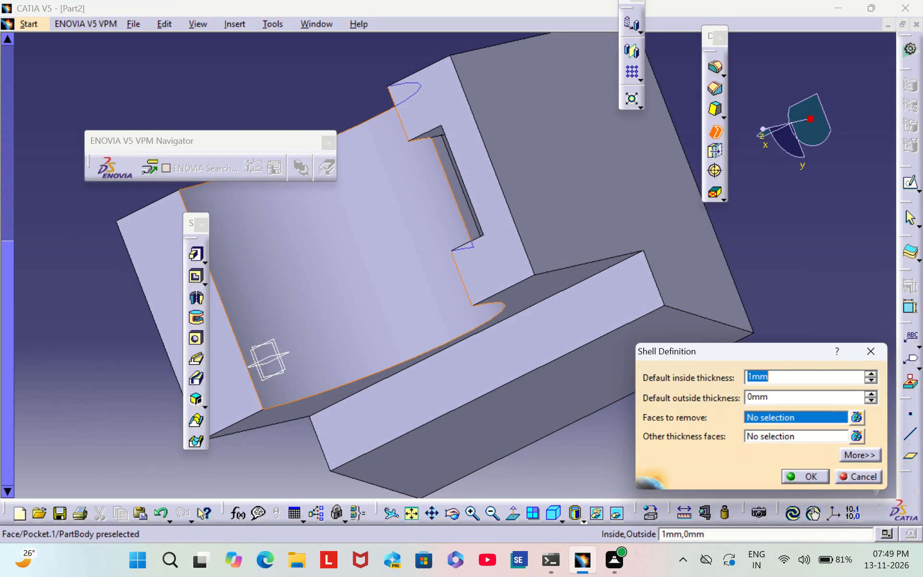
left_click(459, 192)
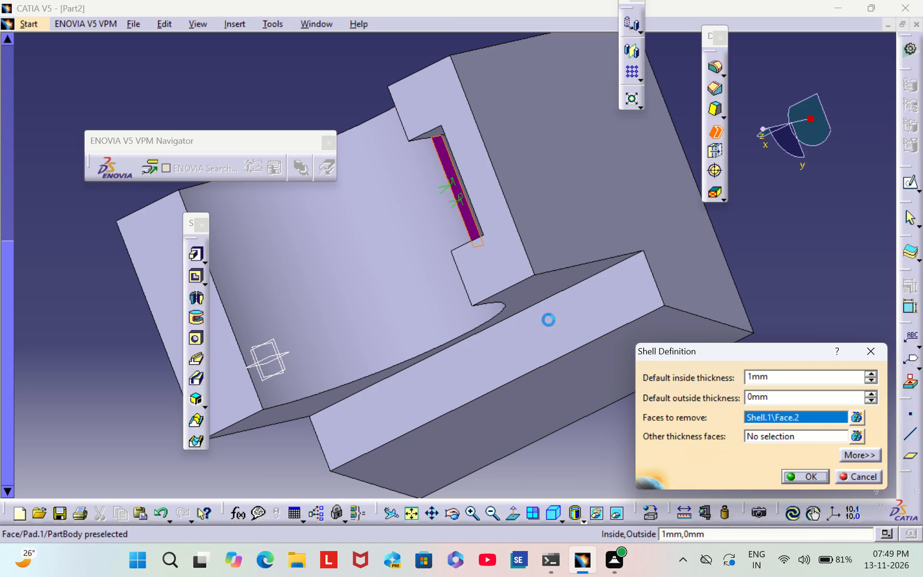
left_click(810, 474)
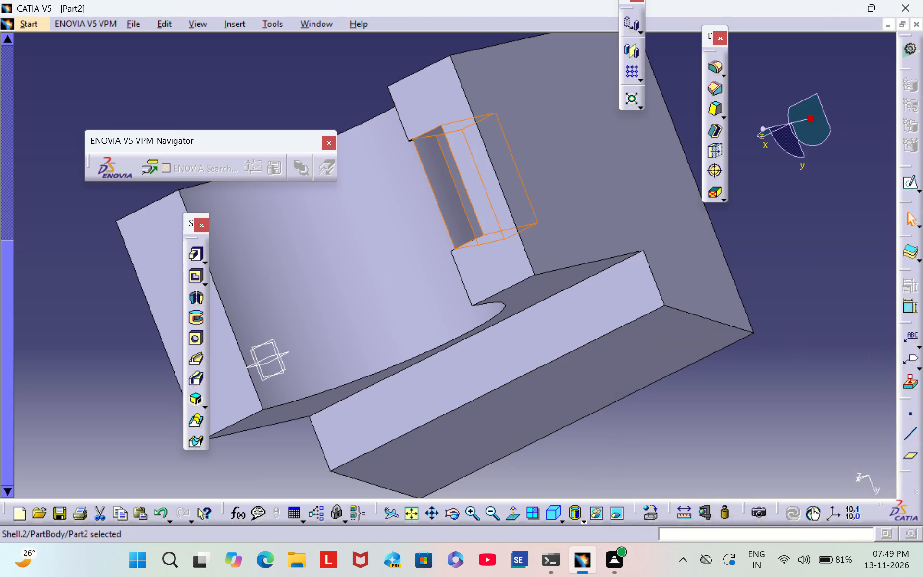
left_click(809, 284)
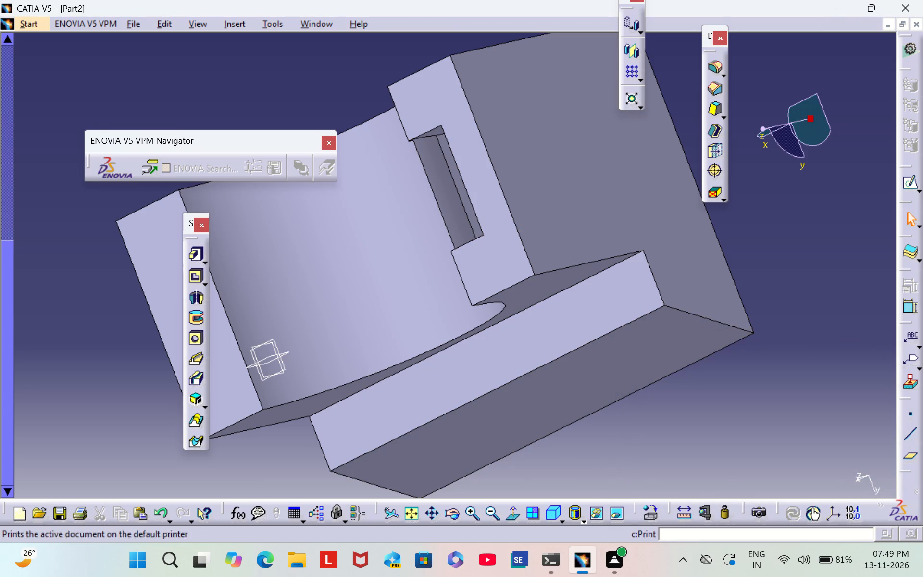
Examine the effect of the second Shell on the notch's floor and walls.
middle_click_drag(36, 410, 165, 374)
scroll(36, 410, "down", 1)
right_click_drag(38, 410, 166, 370)
middle_click_drag(87, 403, 339, 309)
right_click_drag(97, 397, 339, 309)
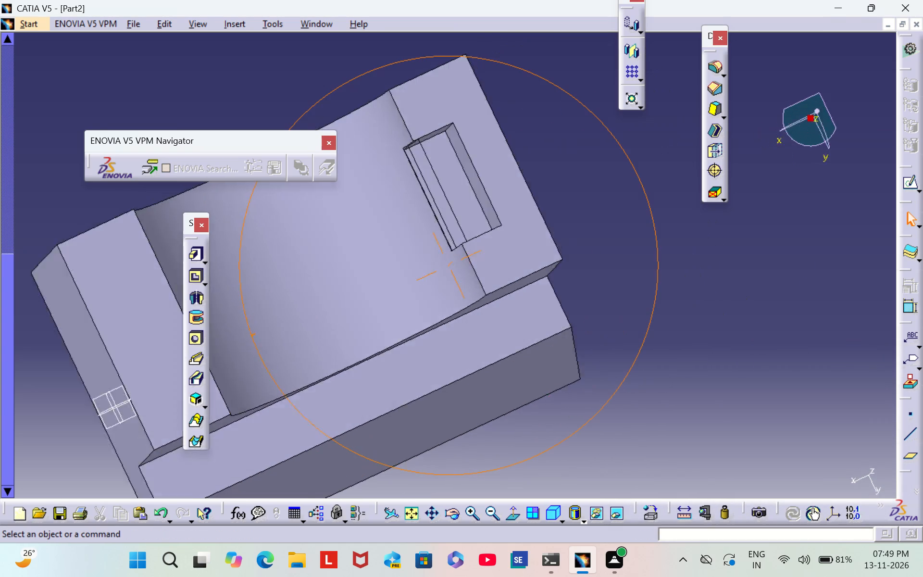
middle_click_drag(339, 309, 394, 263)
right_click_drag(339, 309, 394, 263)
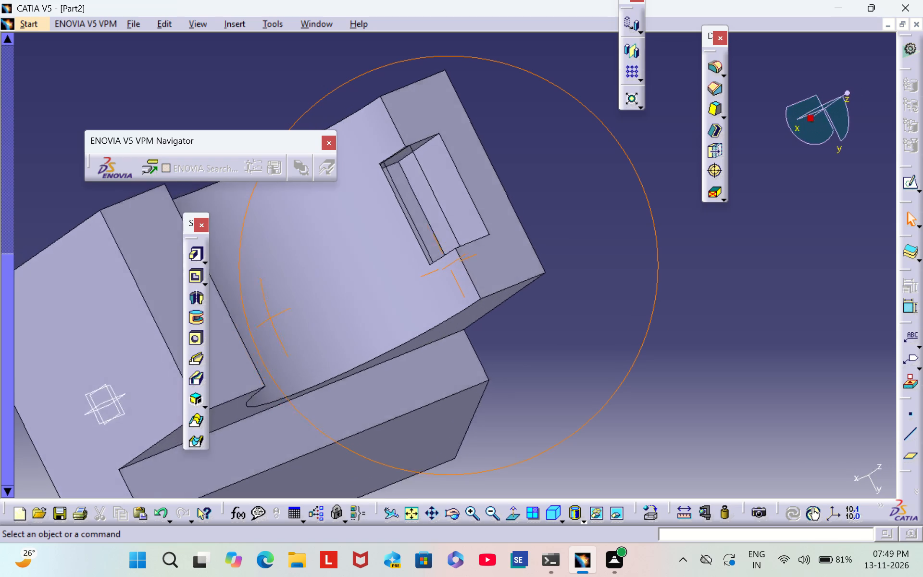
right_click_drag(394, 263, 309, 300)
middle_click_drag(394, 263, 384, 267)
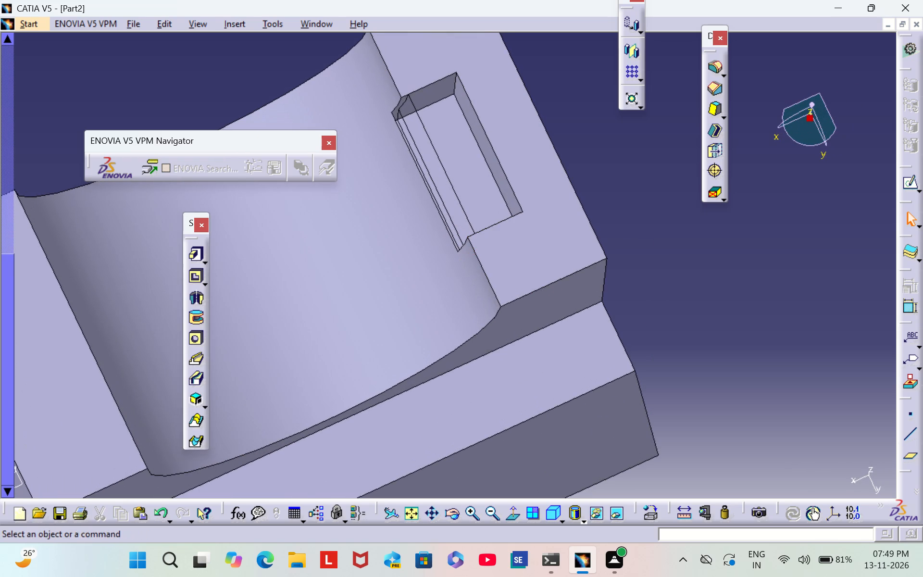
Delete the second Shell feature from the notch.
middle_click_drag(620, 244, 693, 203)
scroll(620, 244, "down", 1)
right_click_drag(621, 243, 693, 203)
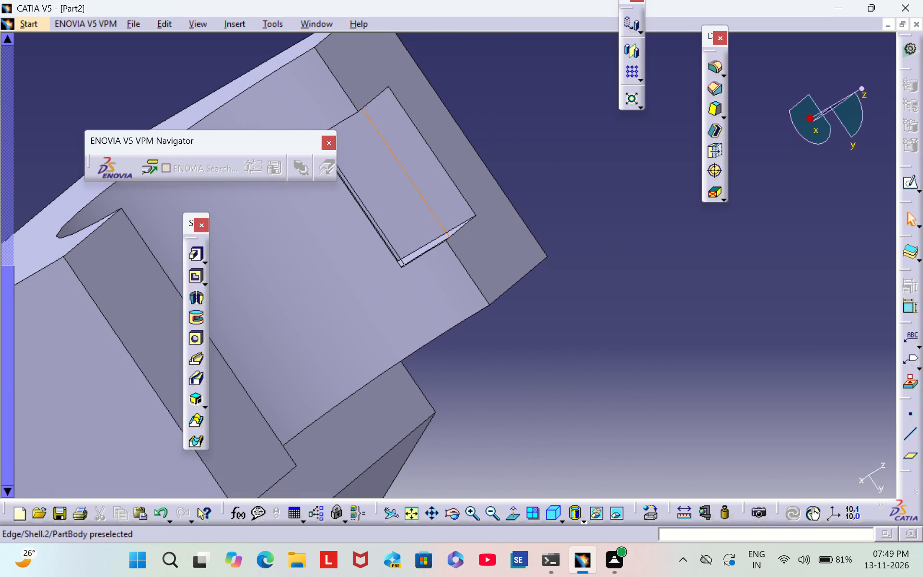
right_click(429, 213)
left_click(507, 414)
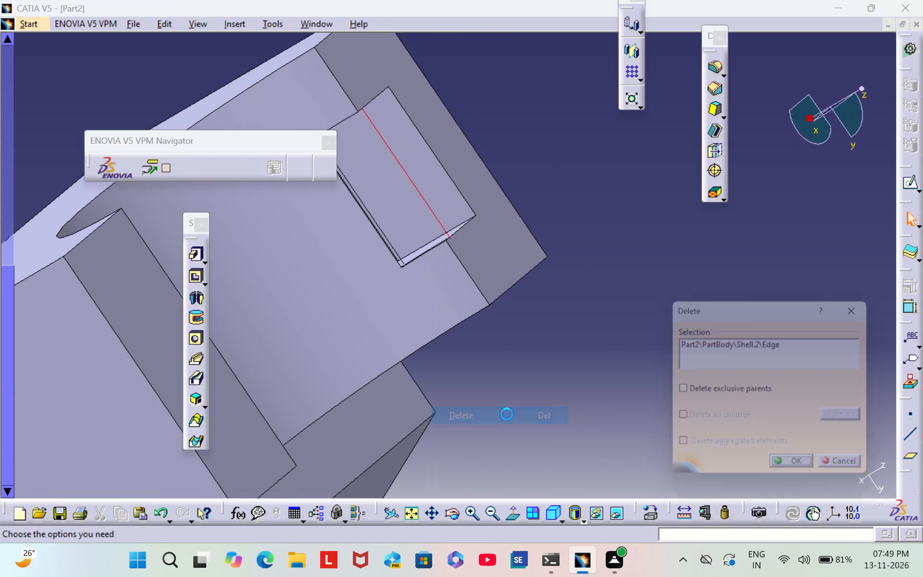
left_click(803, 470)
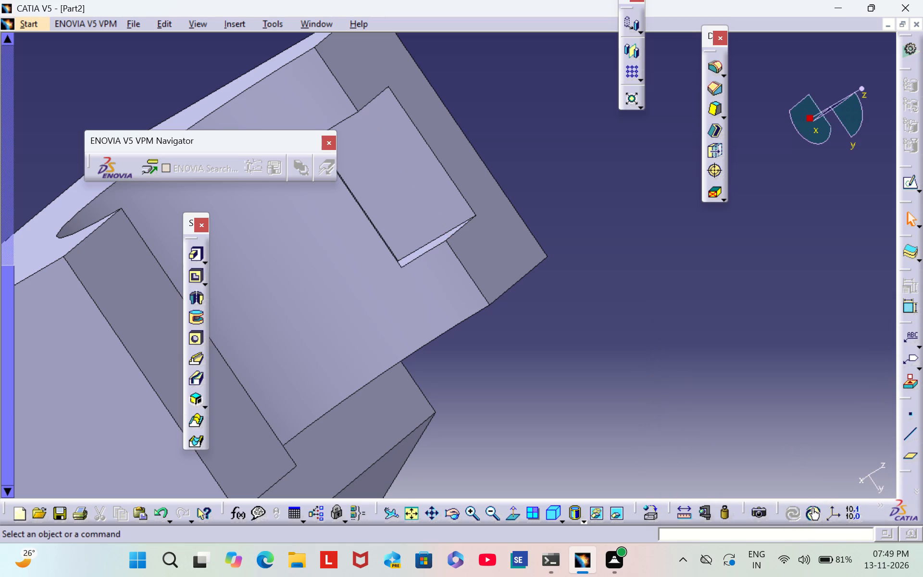
Examine the notch, its groove-side wall and the whole block from several angles.
middle_click_drag(667, 318, 490, 355)
right_click_drag(667, 316, 490, 355)
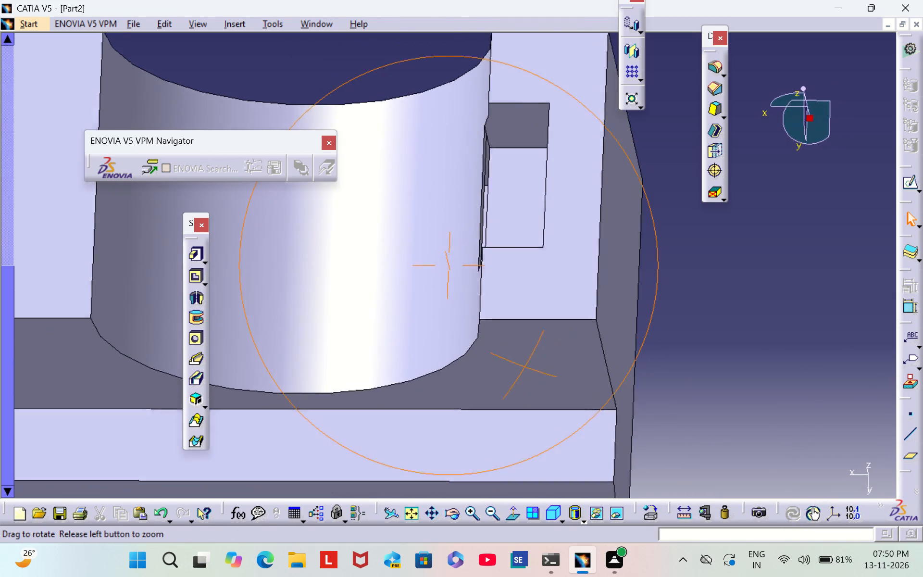
middle_click_drag(490, 355, 346, 288)
right_click_drag(490, 355, 346, 288)
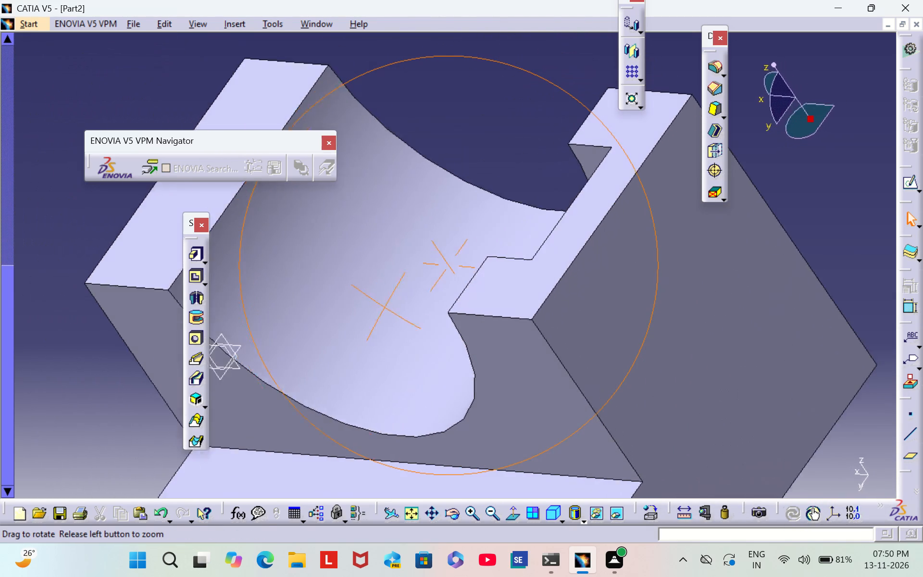
middle_click_drag(346, 288, 528, 327)
right_click_drag(346, 288, 528, 327)
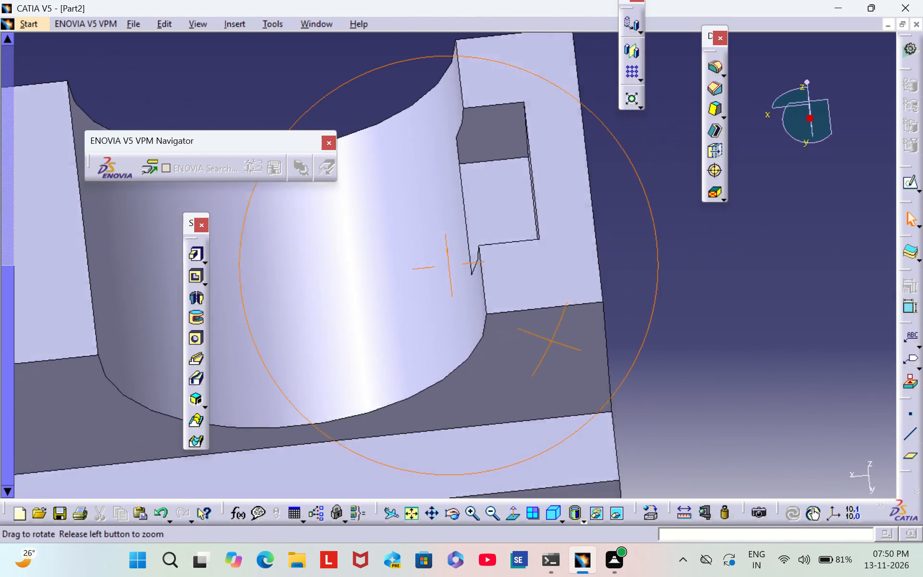
middle_click_drag(528, 327, 447, 223)
right_click_drag(528, 327, 447, 223)
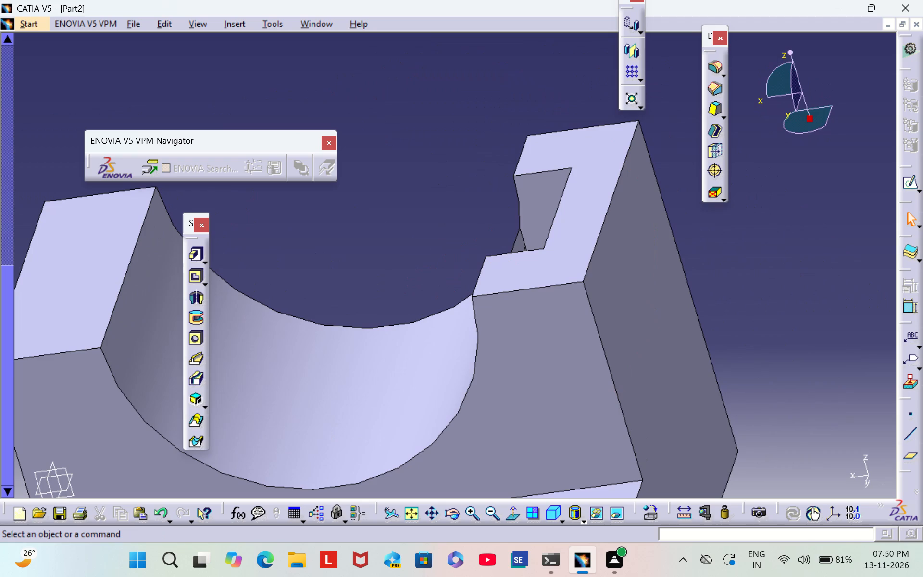
triple_click(487, 511)
double_click(487, 511)
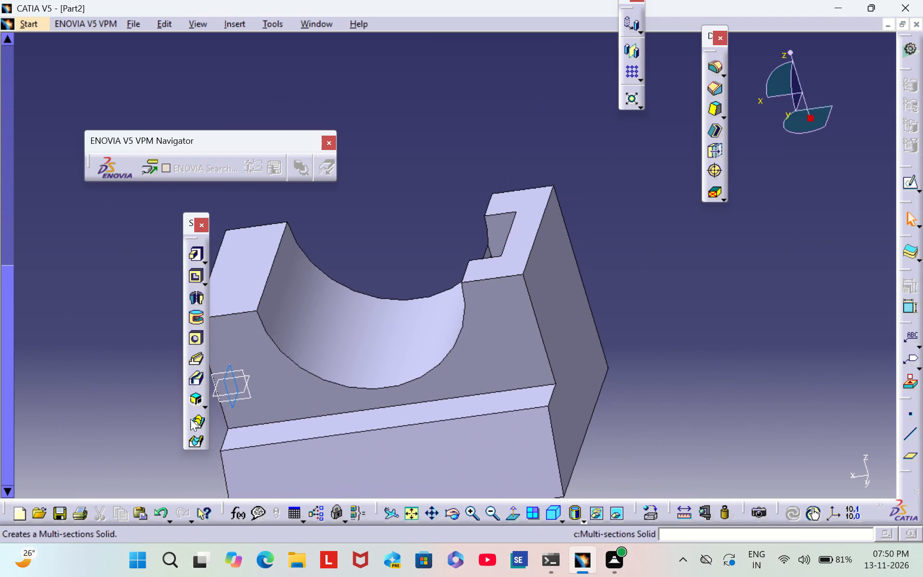
scroll(122, 401, "down", 1)
middle_click_drag(122, 400, 367, 325)
right_click_drag(123, 399, 367, 325)
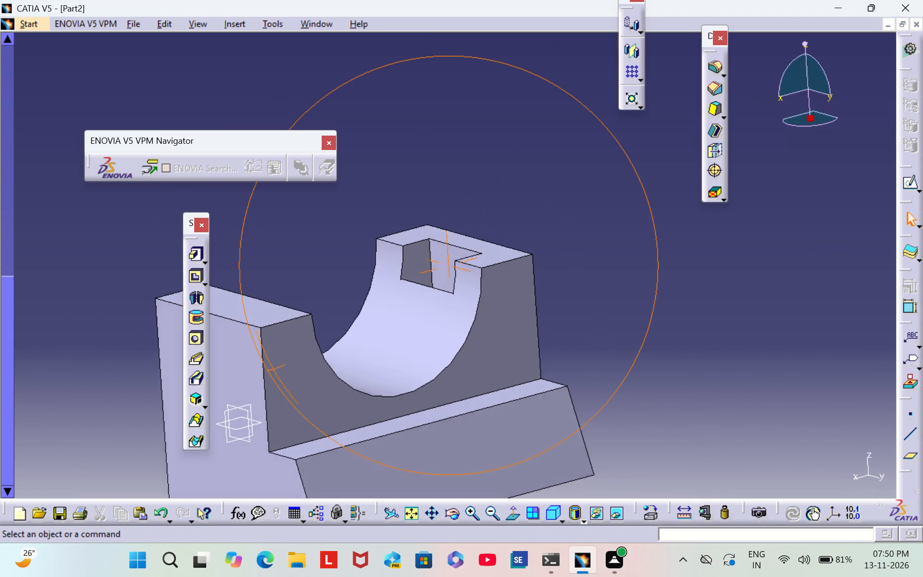
middle_click_drag(367, 325, 301, 417)
right_click_drag(367, 325, 301, 417)
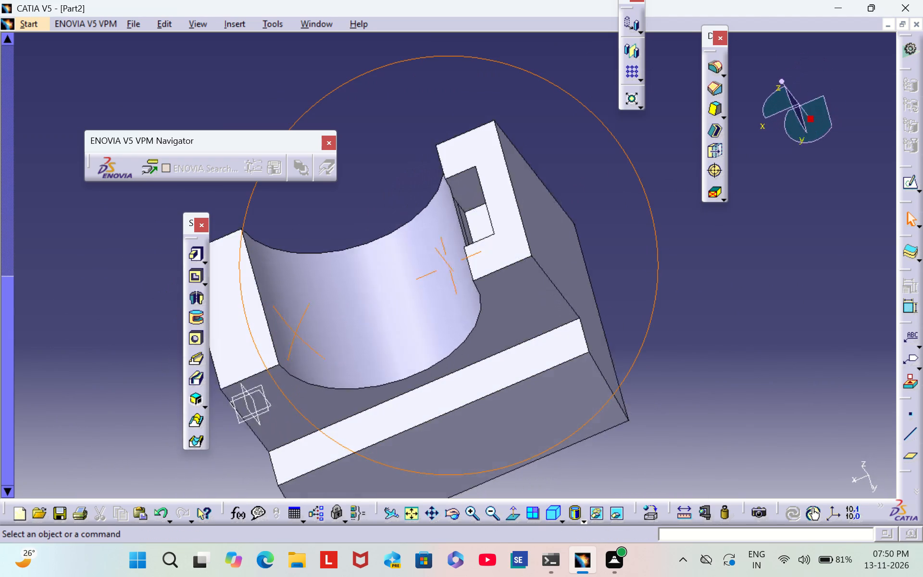
right_click_drag(301, 417, 295, 419)
middle_click_drag(301, 417, 294, 419)
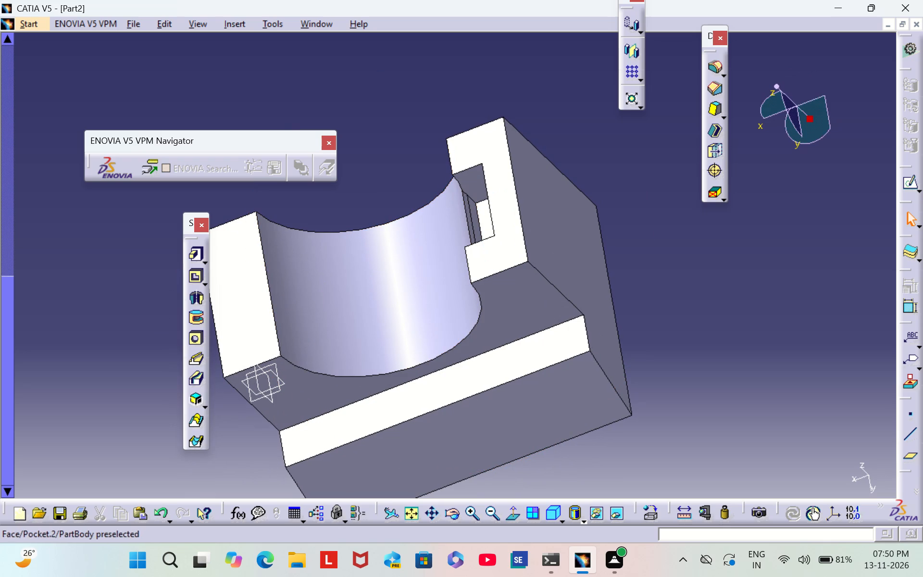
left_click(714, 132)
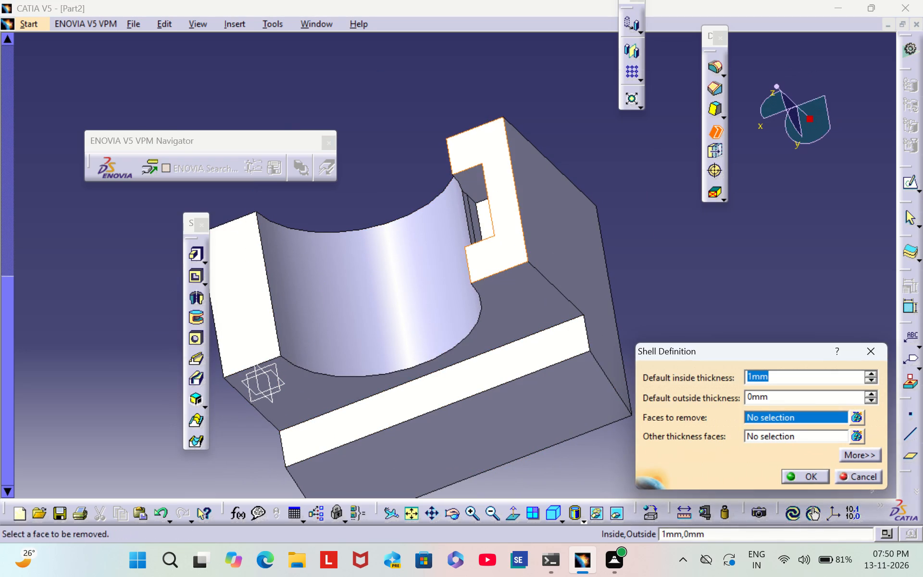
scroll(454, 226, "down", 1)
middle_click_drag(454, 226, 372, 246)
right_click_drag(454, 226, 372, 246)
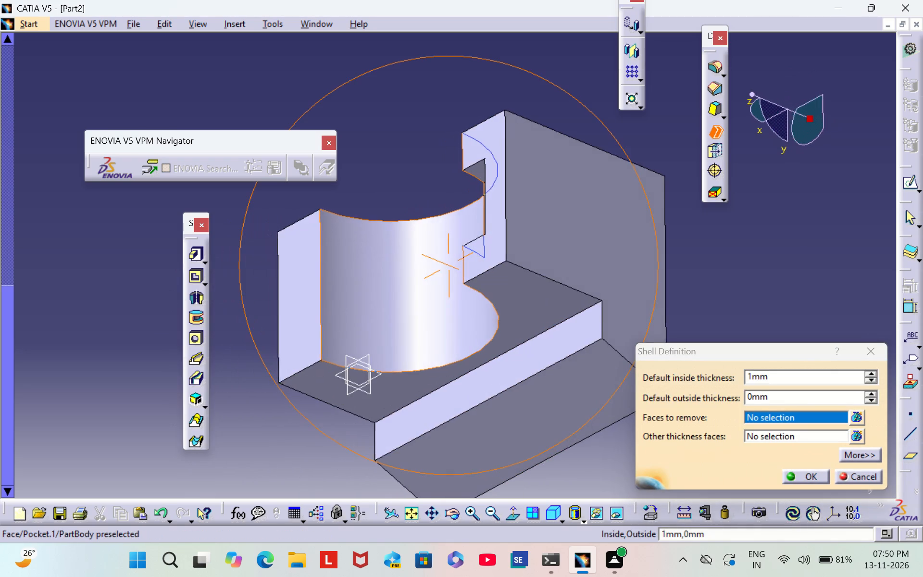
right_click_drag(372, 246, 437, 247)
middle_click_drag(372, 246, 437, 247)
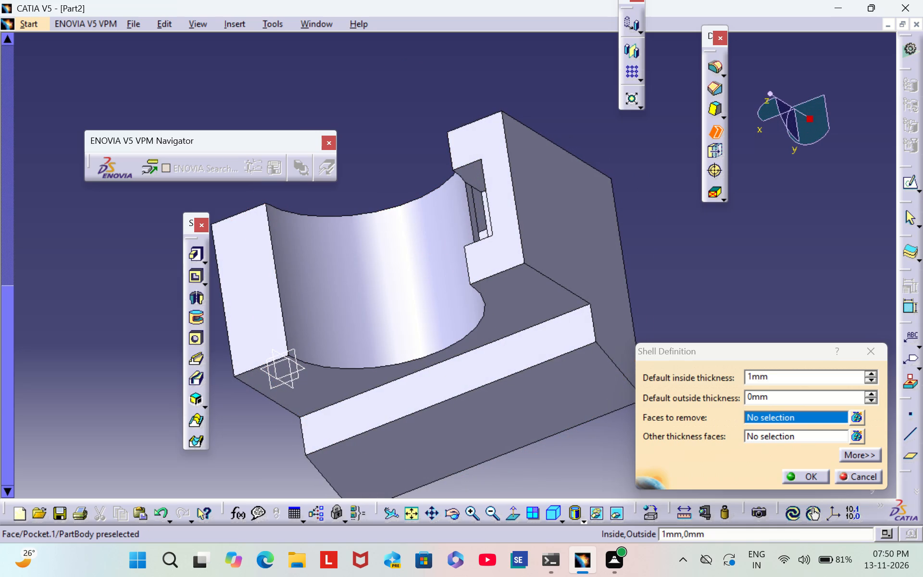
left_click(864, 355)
Sketch a rectangle about 7.4 x 19.9 mm across the groove edge of the narrow top face opposite the existing notch.
scroll(137, 344, "down", 2)
middle_click_drag(137, 341, 148, 331)
right_click_drag(137, 341, 148, 331)
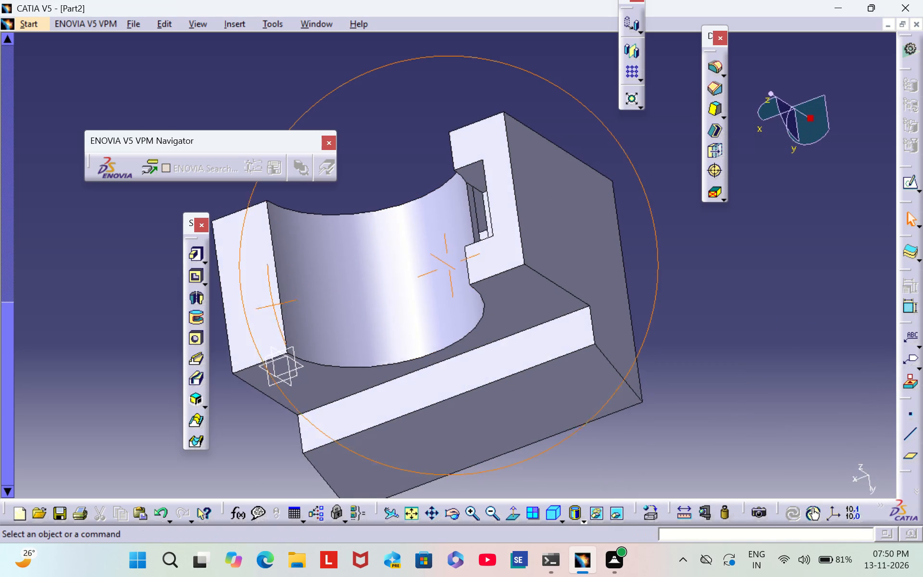
right_click_drag(148, 331, 374, 321)
middle_click_drag(148, 331, 374, 321)
left_click(262, 341)
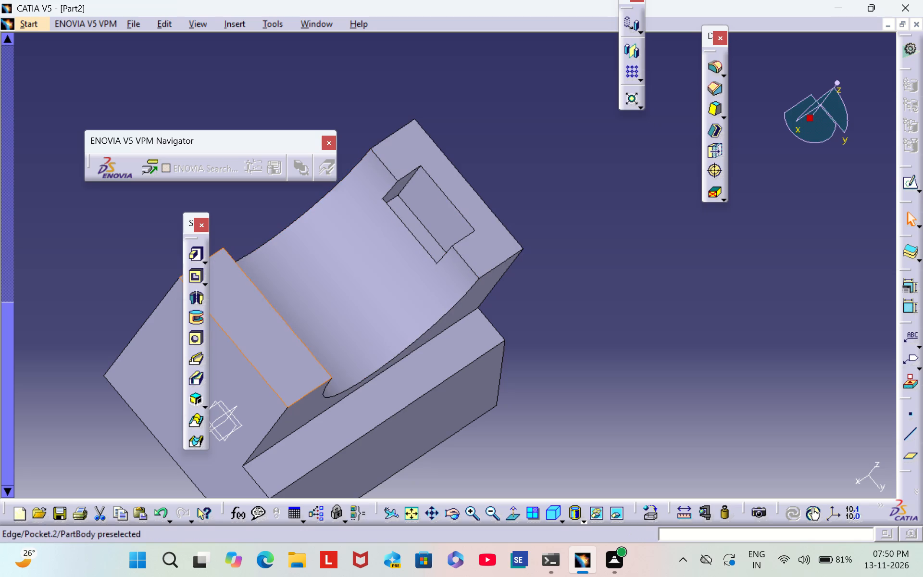
left_click(907, 183)
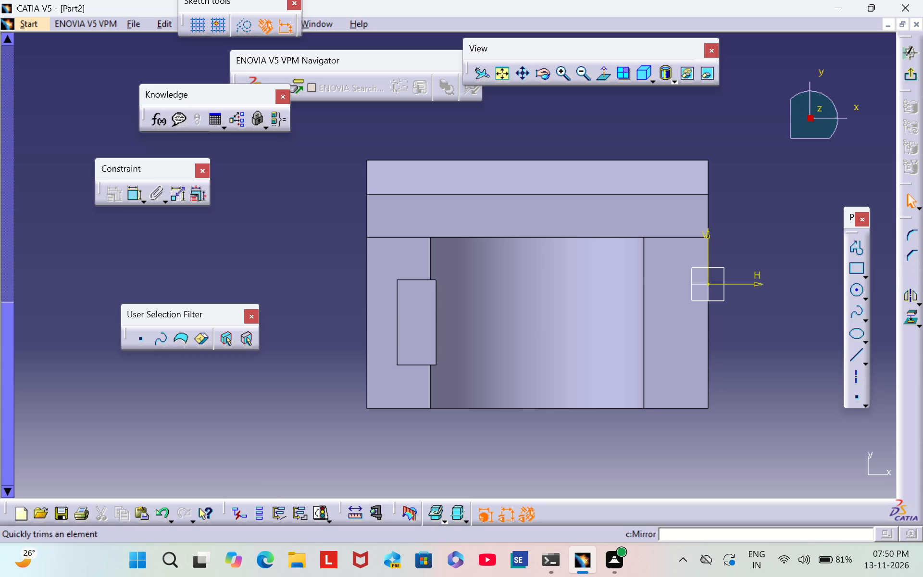
left_click(855, 272)
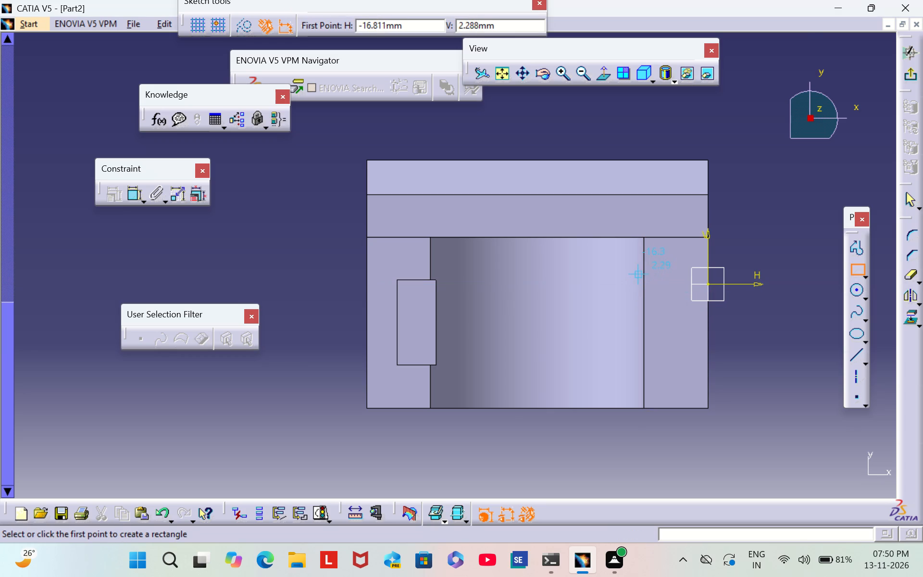
left_click(636, 276)
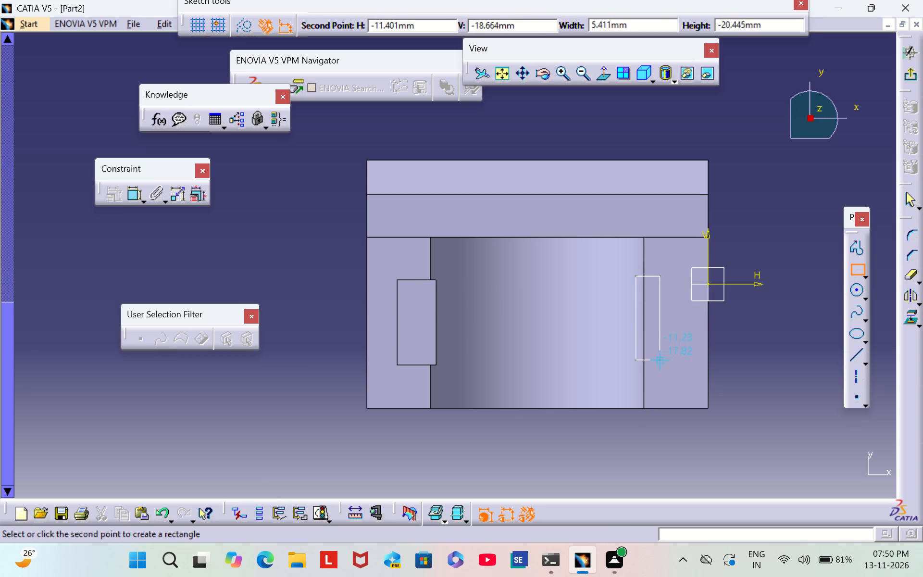
left_click(667, 360)
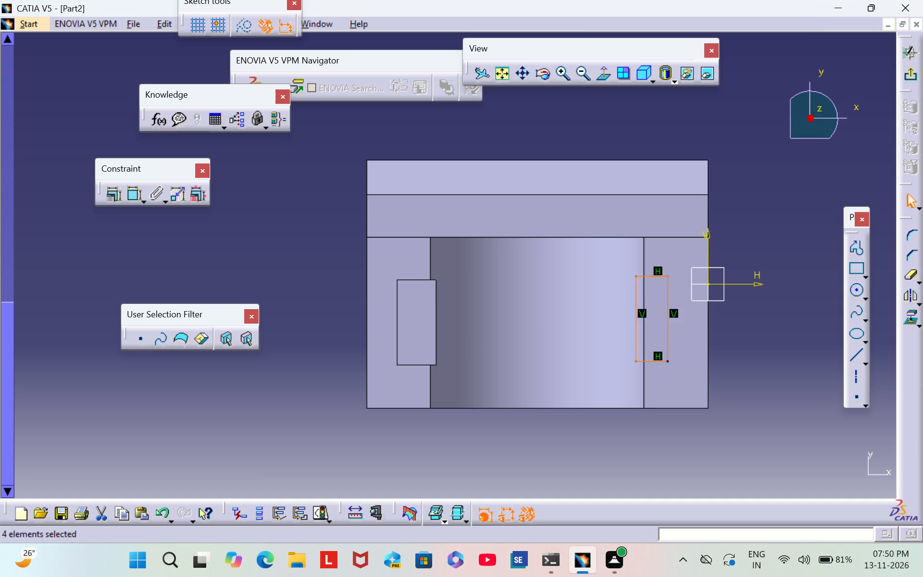
left_click(736, 404)
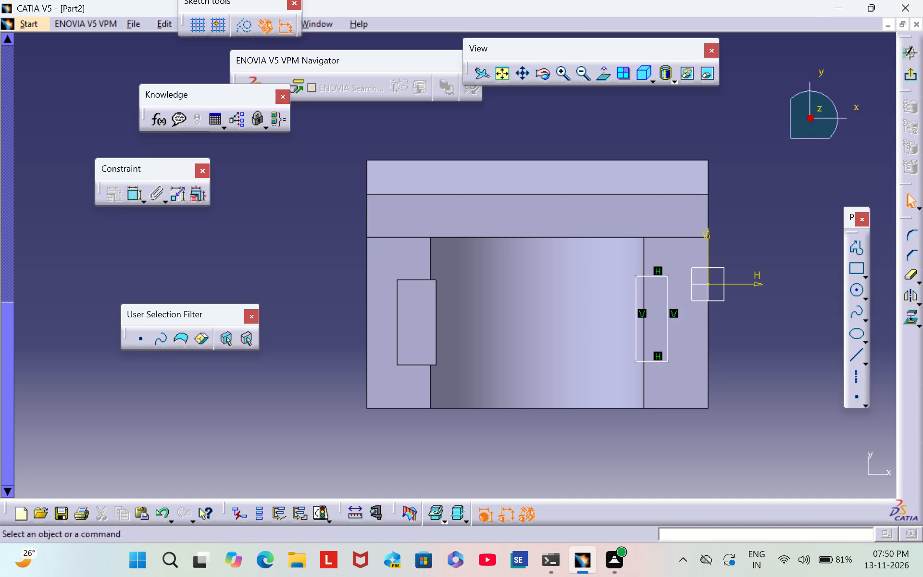
Dimension the rectangle's long side and set it to 20 mm.
left_click(135, 197)
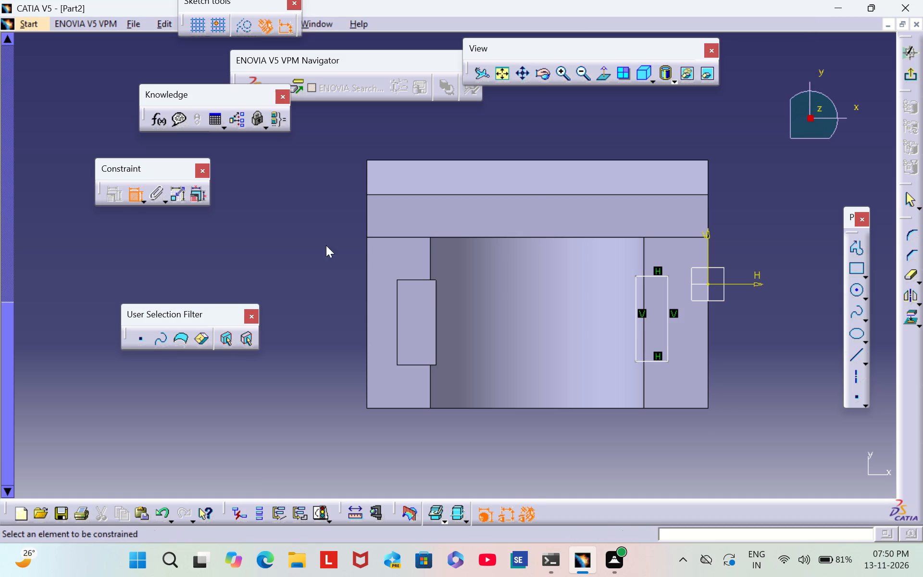
left_click(667, 325)
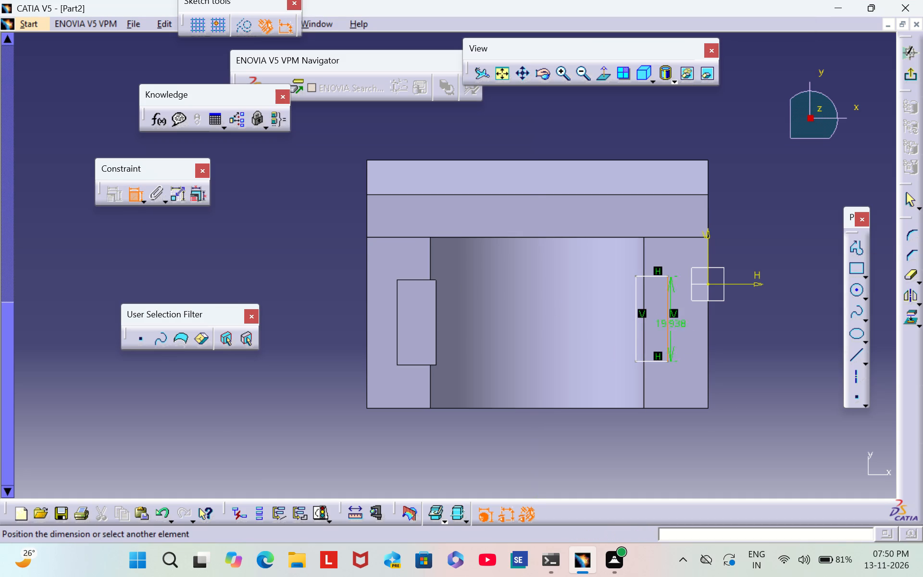
left_click(692, 327)
double_click(693, 321)
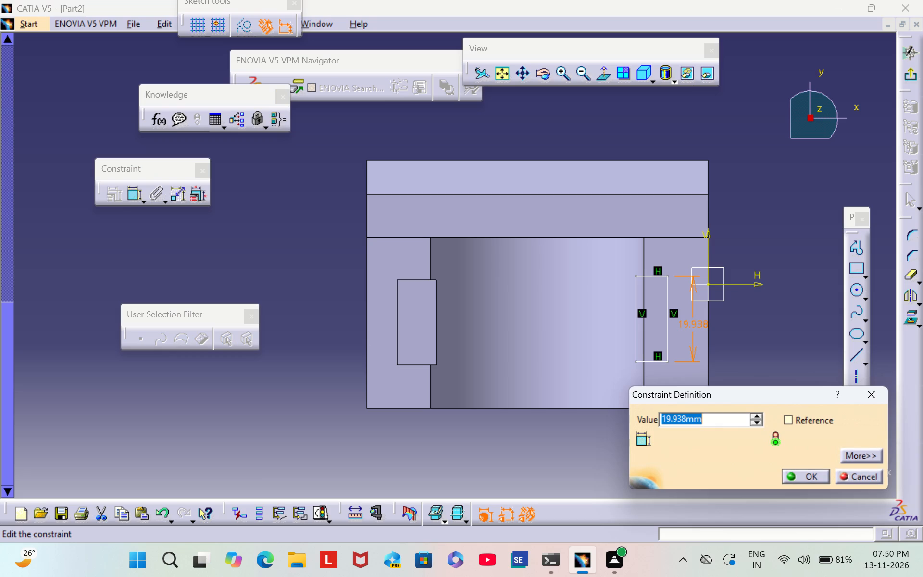
key("BackSpace")
type("20")
key("Return")
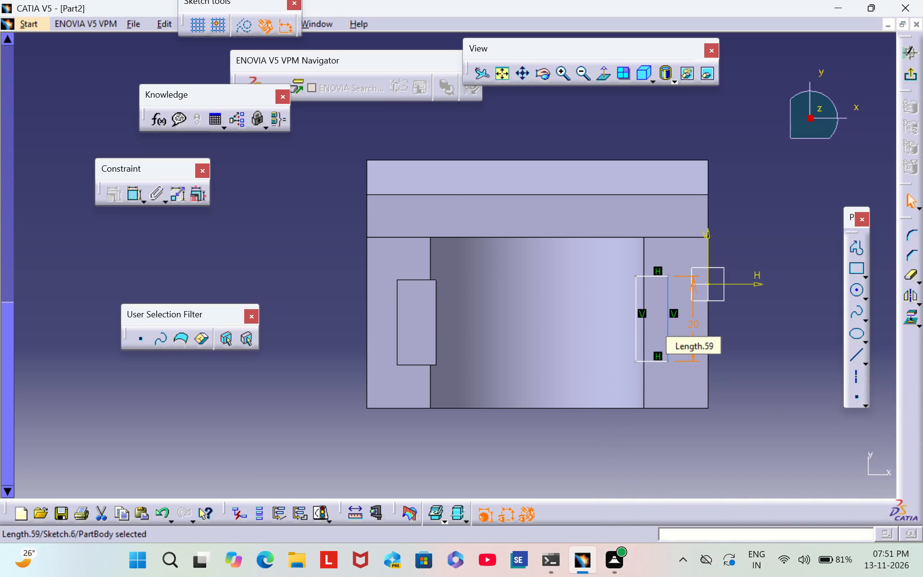
left_click(750, 340)
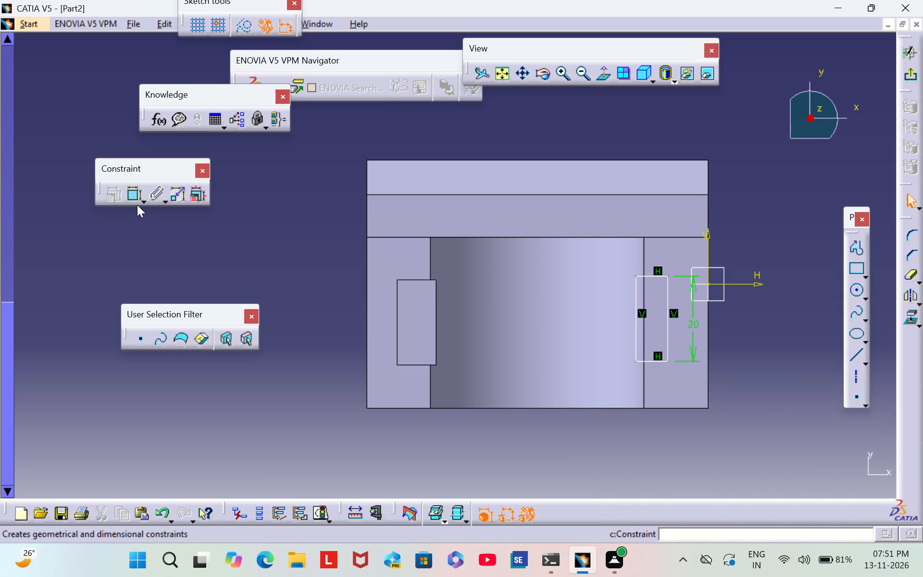
Constrain the rectangle's short side to 10 mm from the block's edge opposite the foot.
double_click(134, 194)
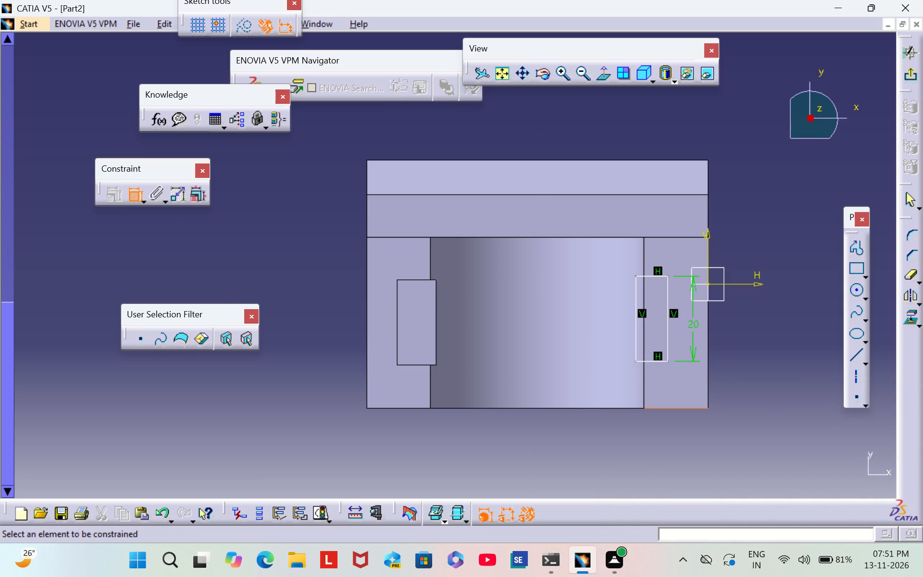
left_click(649, 410)
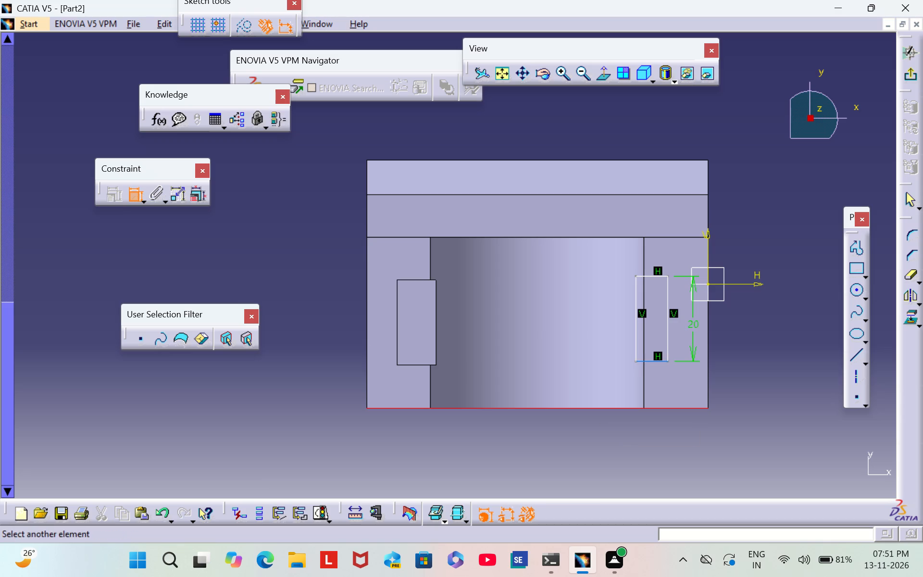
left_click(649, 363)
left_click(737, 388)
double_click(744, 386)
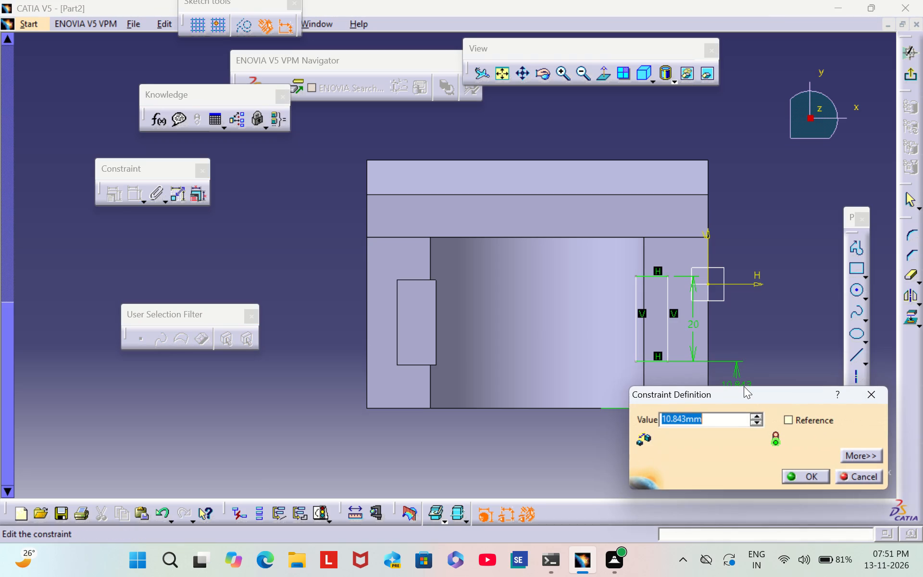
key("BackSpace")
type("10")
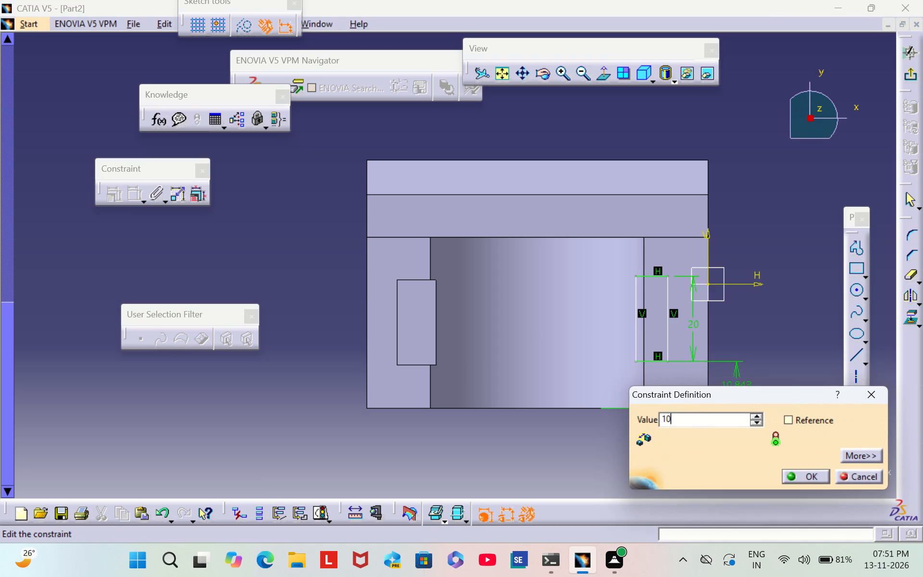
key("Return")
left_click(748, 354)
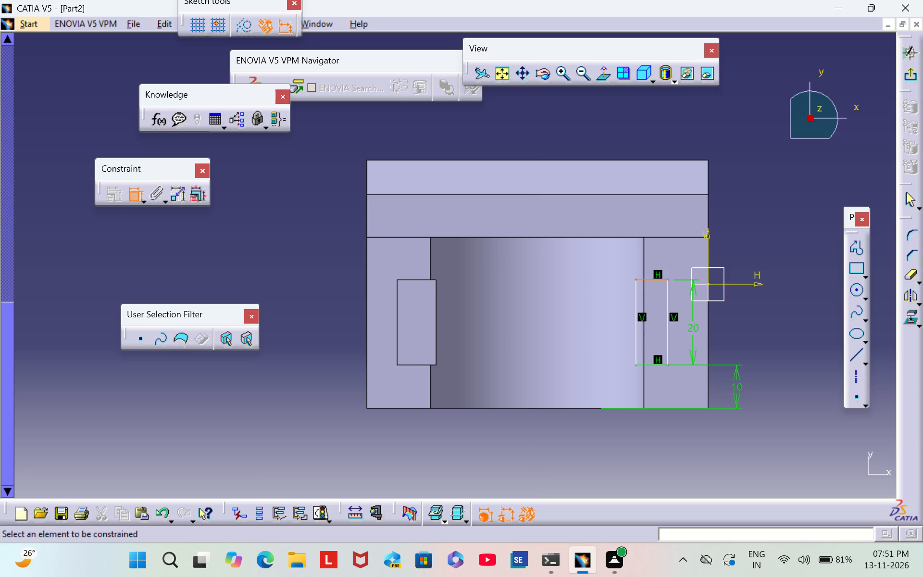
Dimension the rectangle's short side and set its width to 9 mm.
left_click(647, 278)
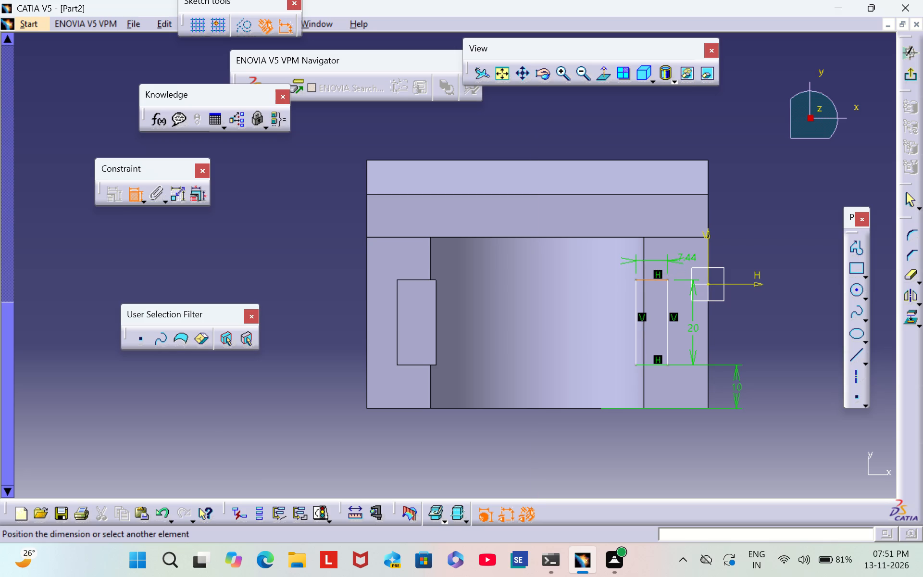
left_click(689, 262)
double_click(682, 256)
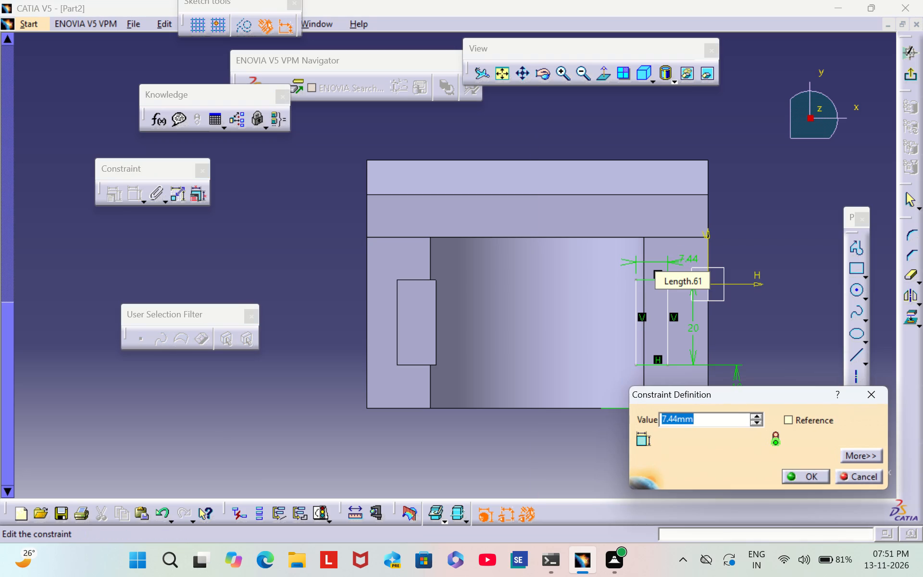
key("BackSpace")
key("9")
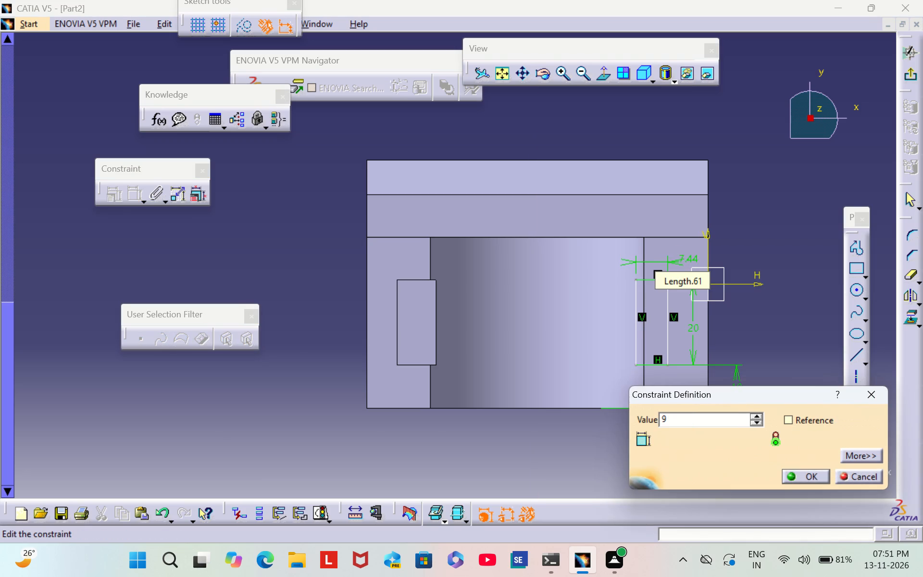
key("Return")
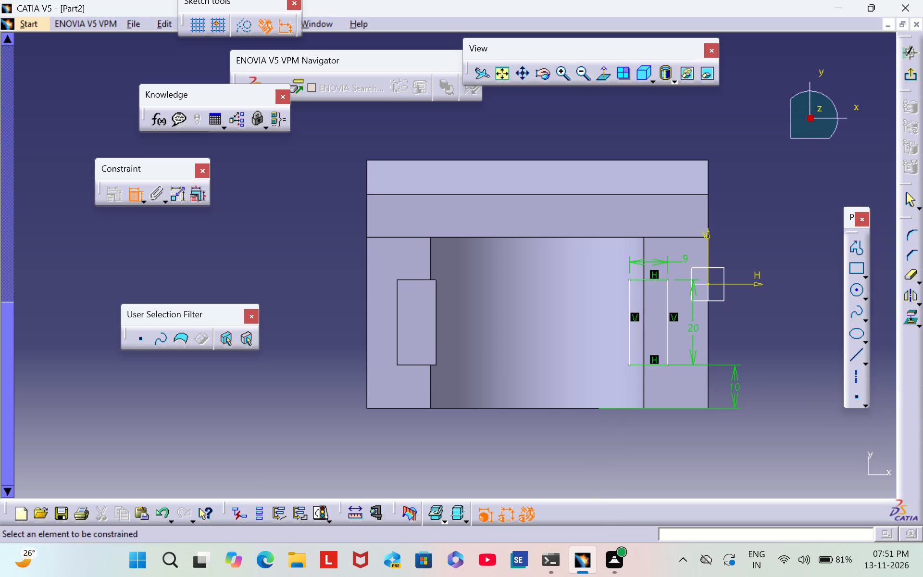
left_click(136, 199)
Shift the rectangle slightly away from the groove, keeping it across the groove's edge.
left_click_drag(666, 327, 676, 325)
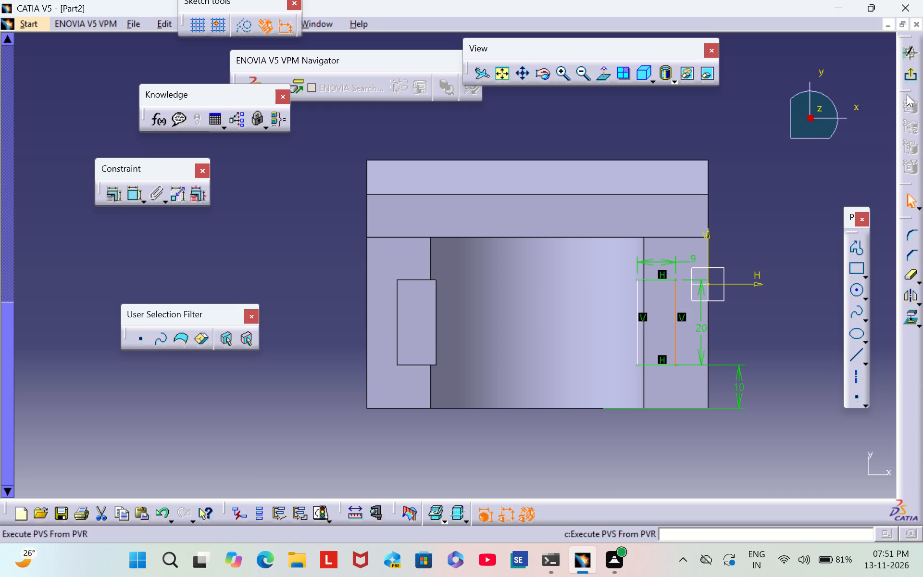
Leave the sketch and cut the rectangle as a pocket 15 mm deep.
left_click(909, 78)
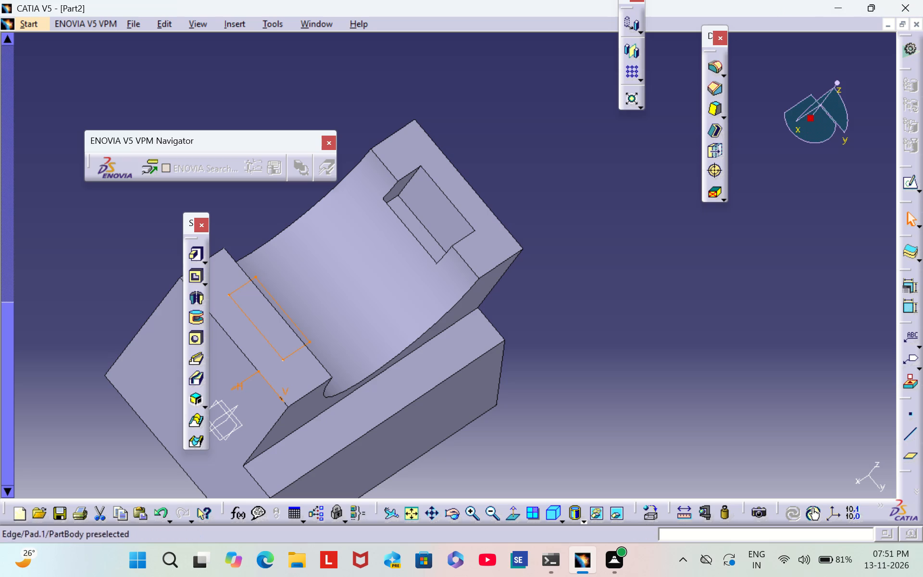
left_click(196, 275)
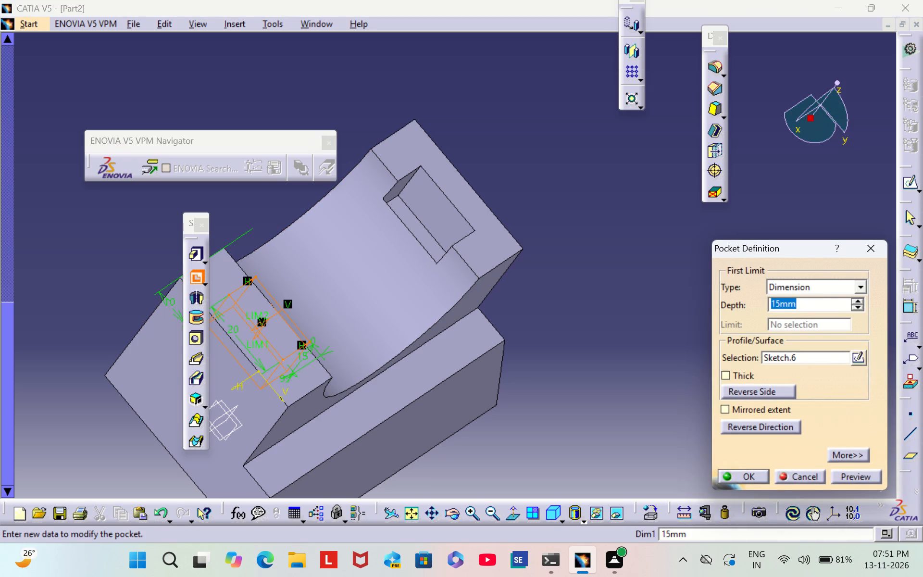
left_click(745, 474)
left_click(632, 300)
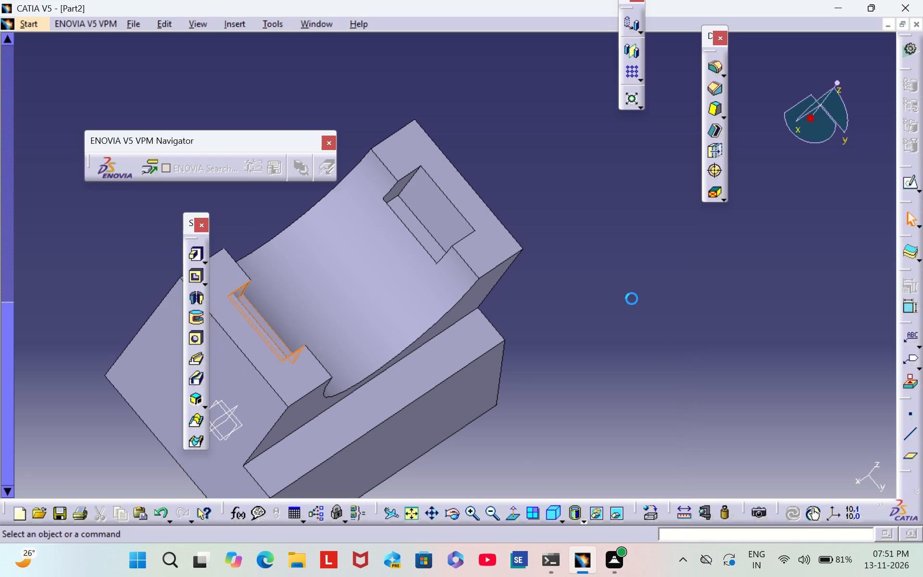
Examine the new pocket, the opposite notch and the groove from several angles.
scroll(588, 286, "down", 1)
middle_click_drag(588, 285, 341, 353)
right_click_drag(588, 283, 375, 345)
middle_click_drag(344, 352, 367, 347)
middle_click_drag(374, 345, 393, 341)
right_click_drag(375, 345, 336, 372)
middle_click_drag(398, 339, 336, 372)
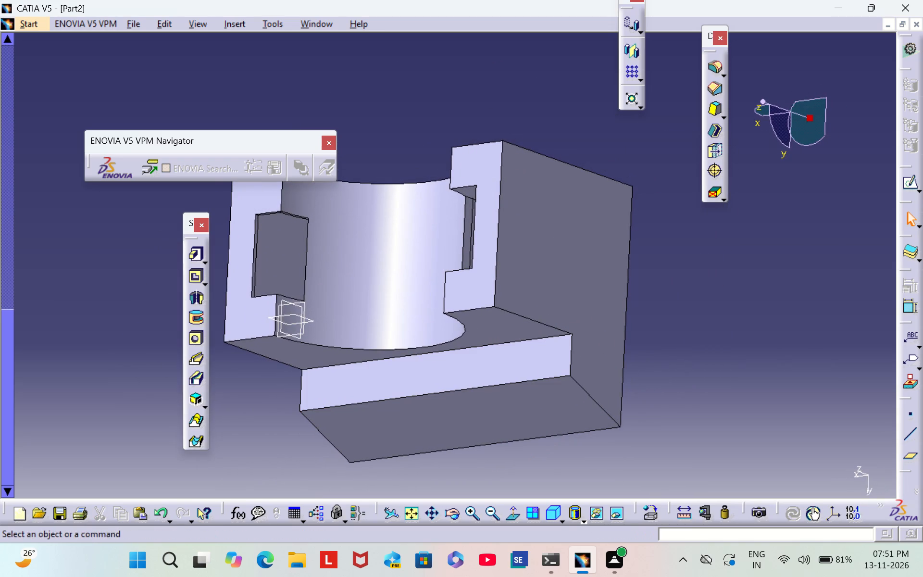
middle_click_drag(260, 392, 456, 364)
scroll(260, 392, "down", 1)
right_click_drag(261, 392, 456, 364)
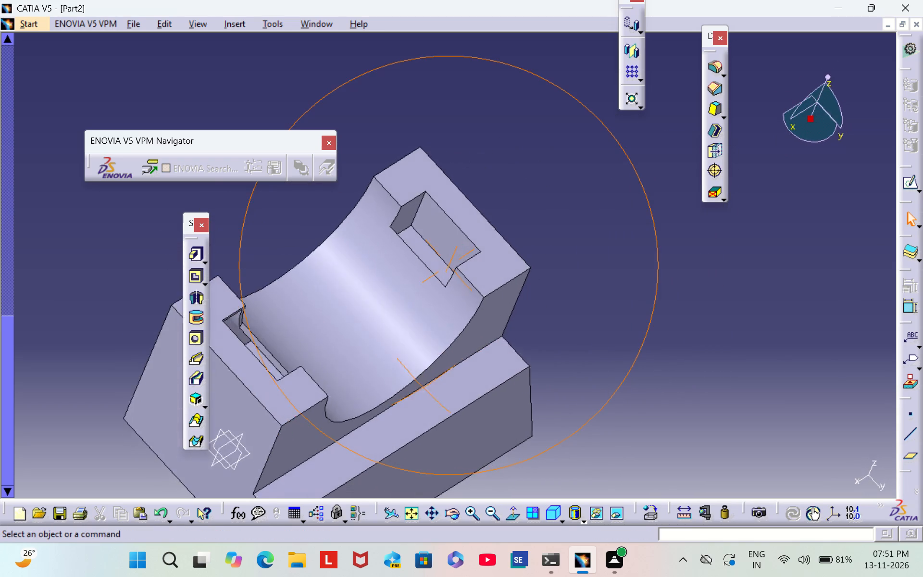
middle_click_drag(456, 364, 312, 145)
right_click_drag(456, 364, 312, 145)
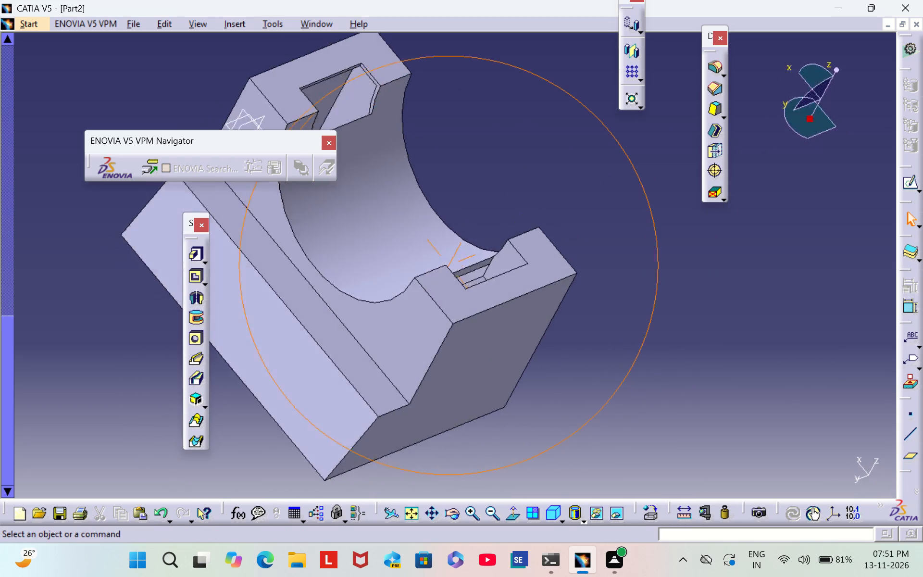
right_click_drag(312, 145, 366, 23)
middle_click_drag(312, 145, 366, 23)
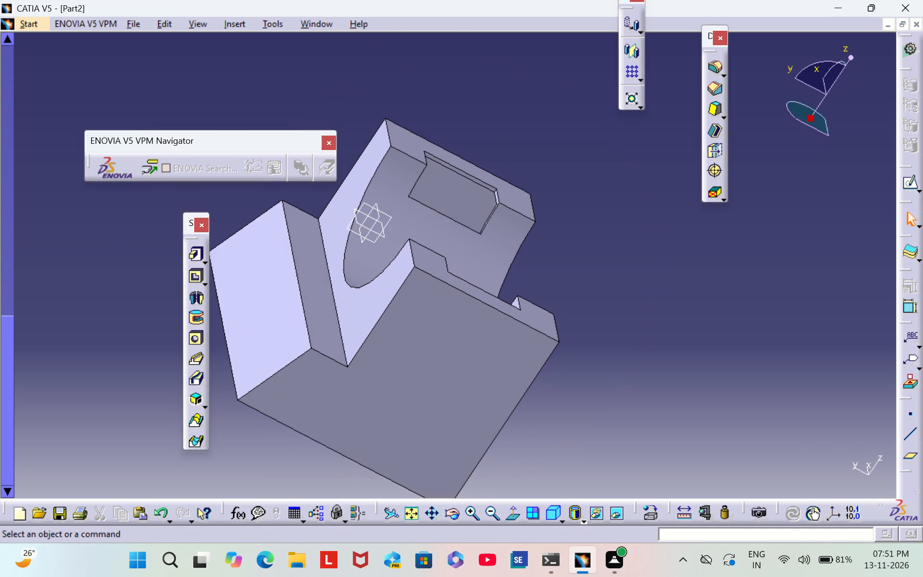
scroll(108, 389, "down", 2)
middle_click_drag(108, 389, 373, 360)
right_click_drag(109, 388, 373, 360)
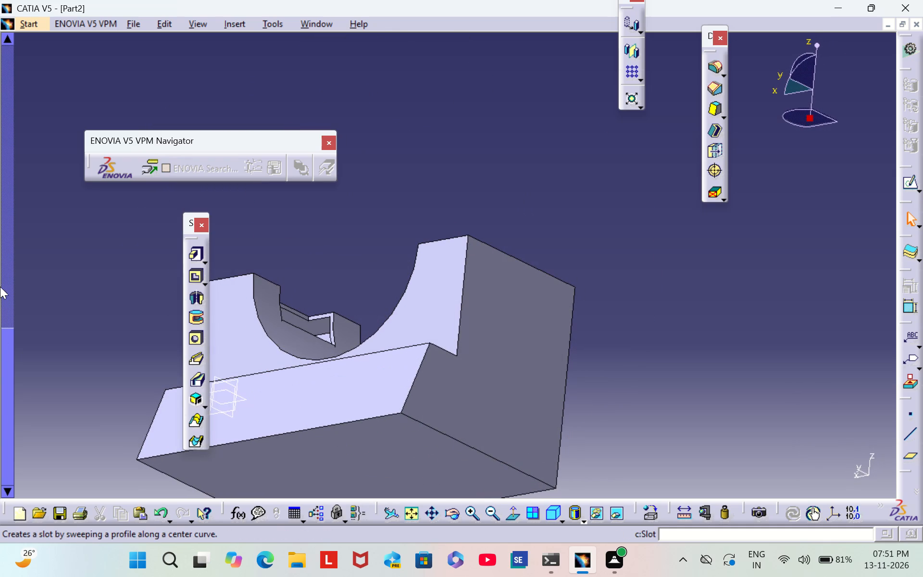
scroll(31, 264, "up", 18)
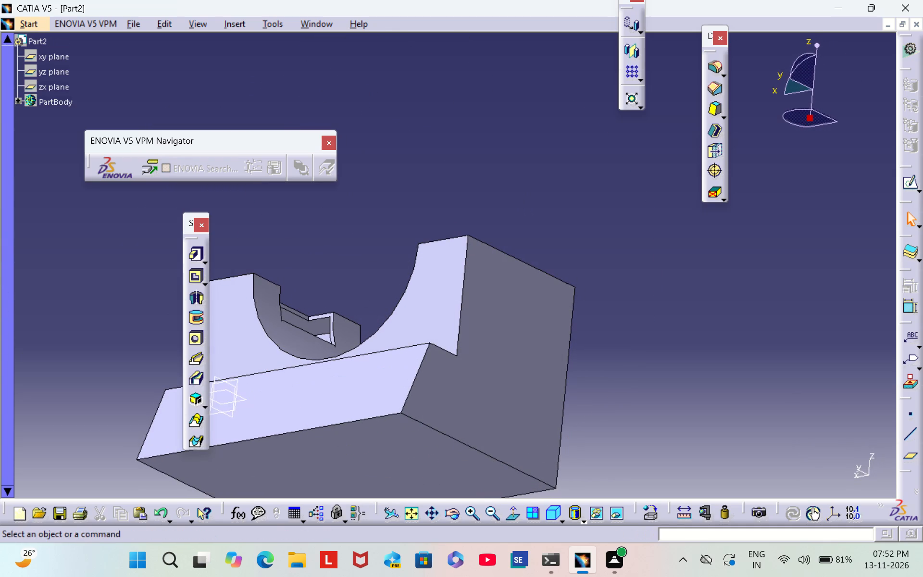
middle_click_drag(106, 266, 76, 414)
scroll(106, 266, "down", 2)
right_click_drag(107, 266, 76, 414)
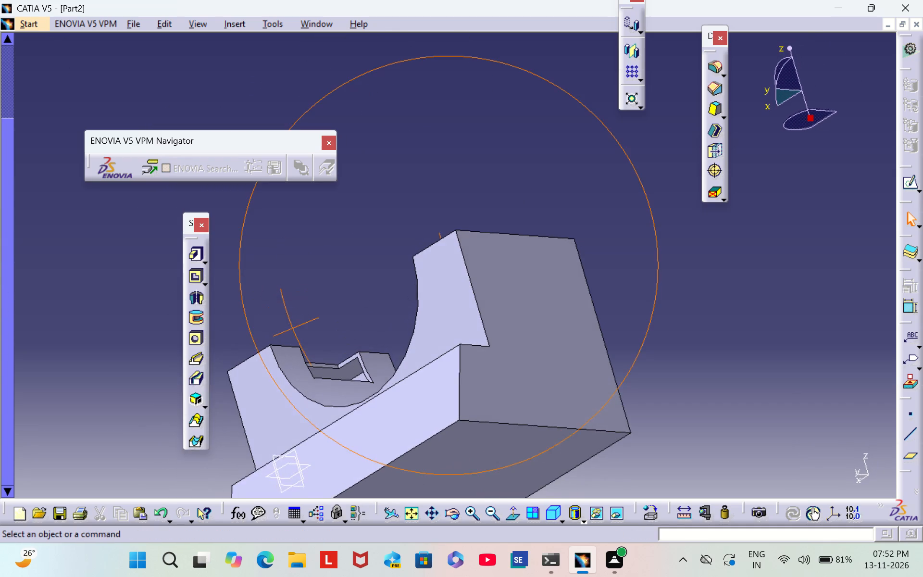
On the foot's vertical front face, sketch a rectangle about 34 x 6 mm, slightly overlapping the face's upper edge.
right_click_drag(76, 414, 76, 415)
middle_click_drag(76, 414, 76, 415)
scroll(122, 403, "up", 1)
middle_click_drag(284, 270, 367, 122)
left_click(409, 283)
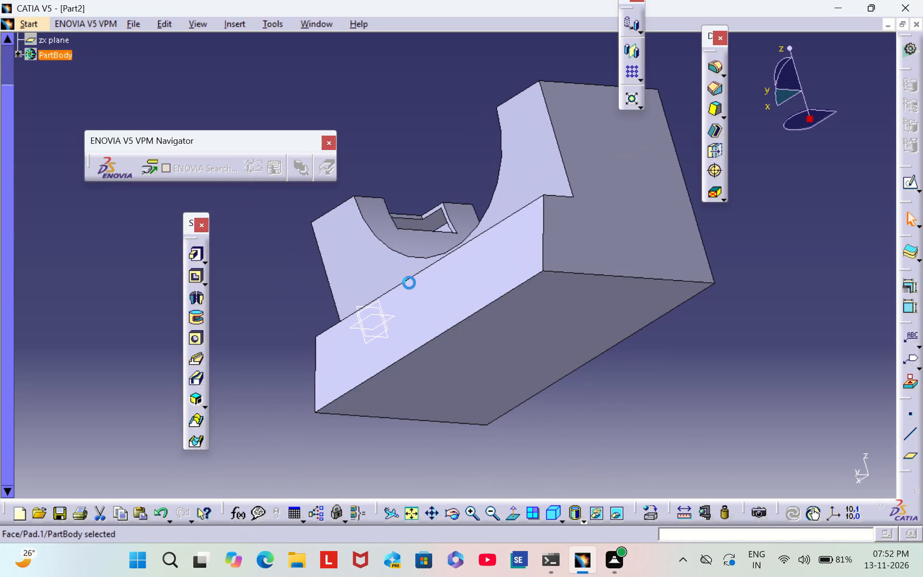
left_click(419, 292)
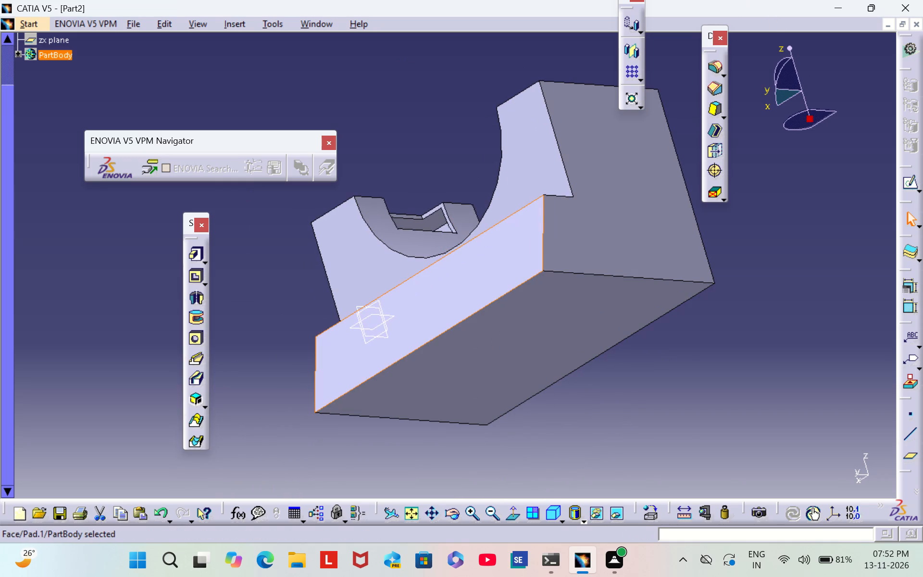
left_click(909, 183)
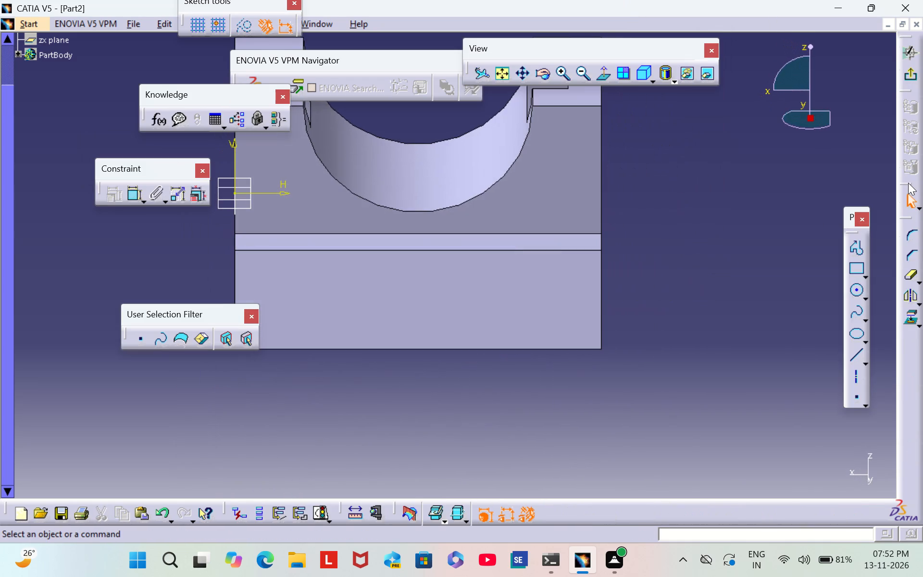
middle_click_drag(402, 409, 452, 447)
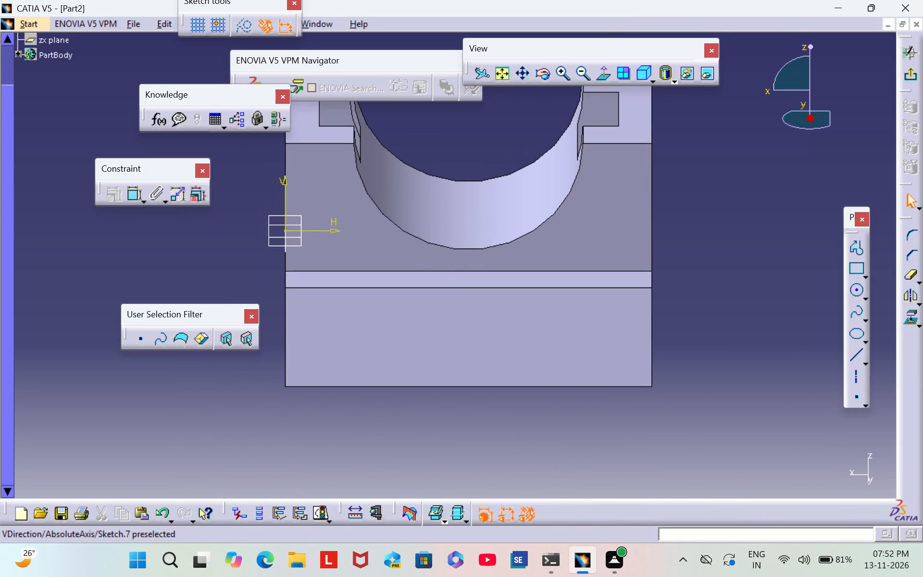
left_click(851, 264)
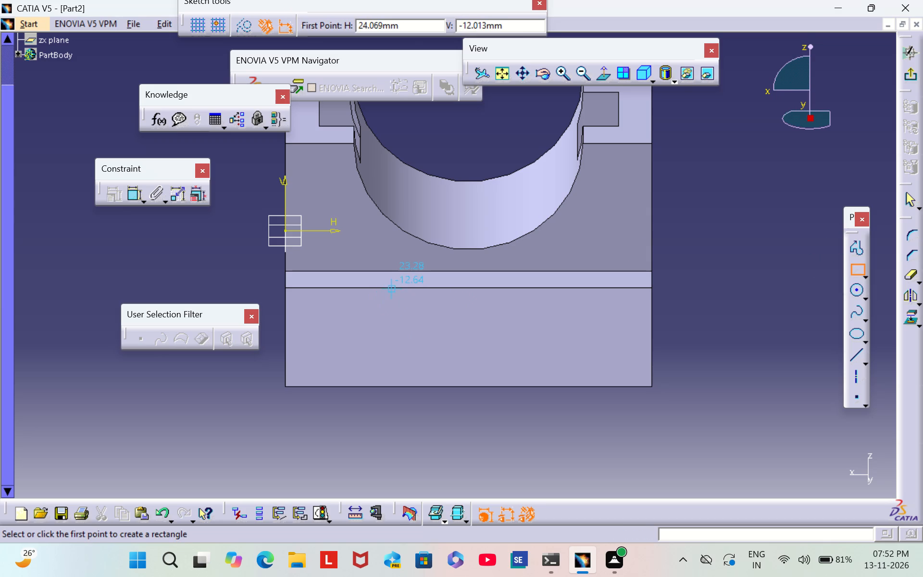
left_click(397, 285)
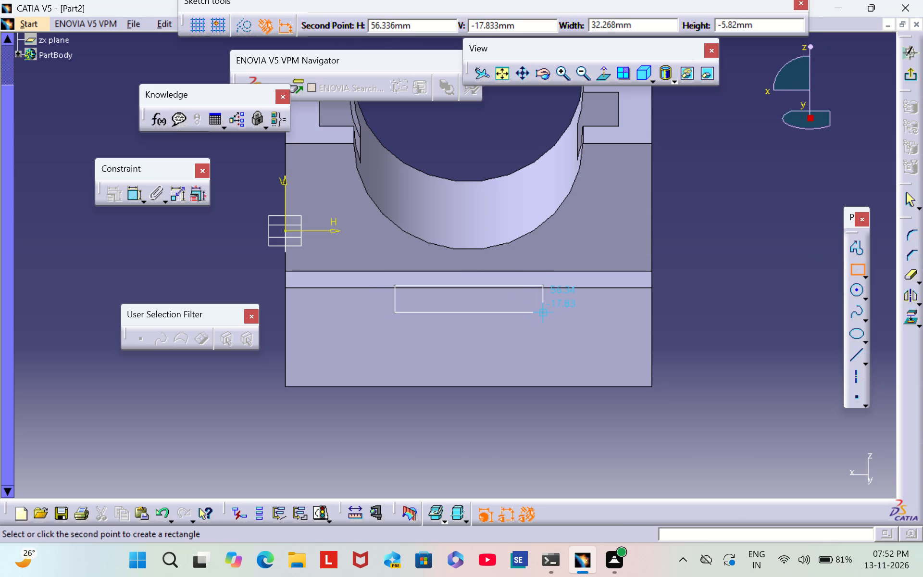
left_click(549, 313)
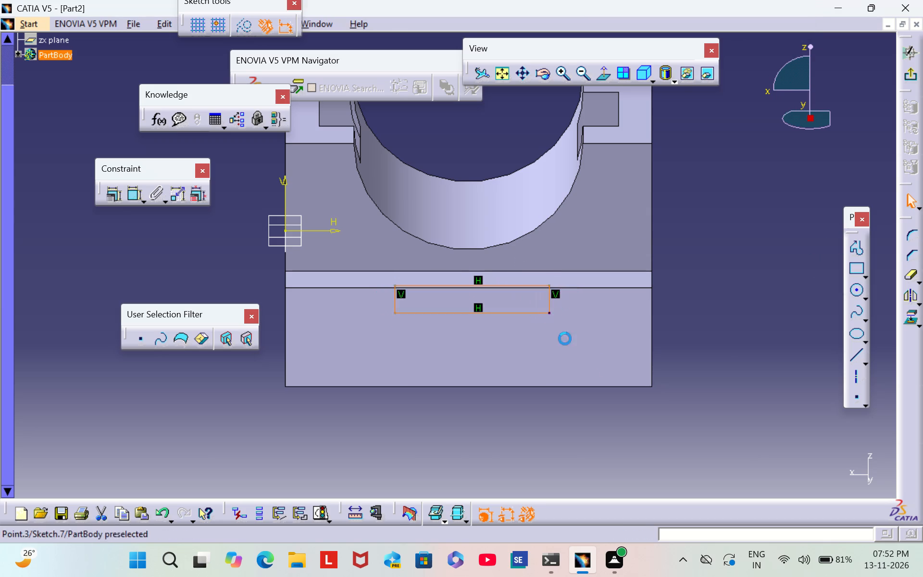
left_click(734, 318)
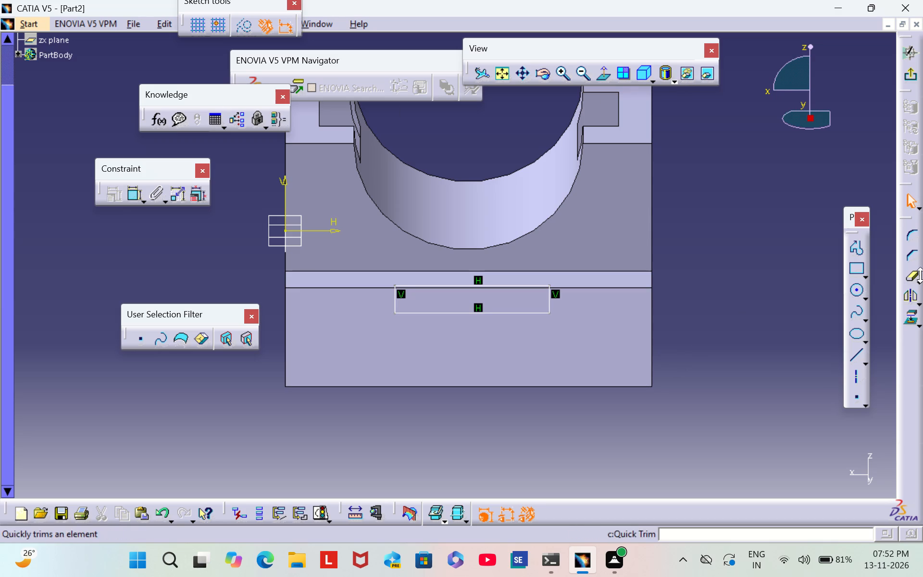
Dimension the rectangle's long side and set its length to 40 mm.
left_click(135, 197)
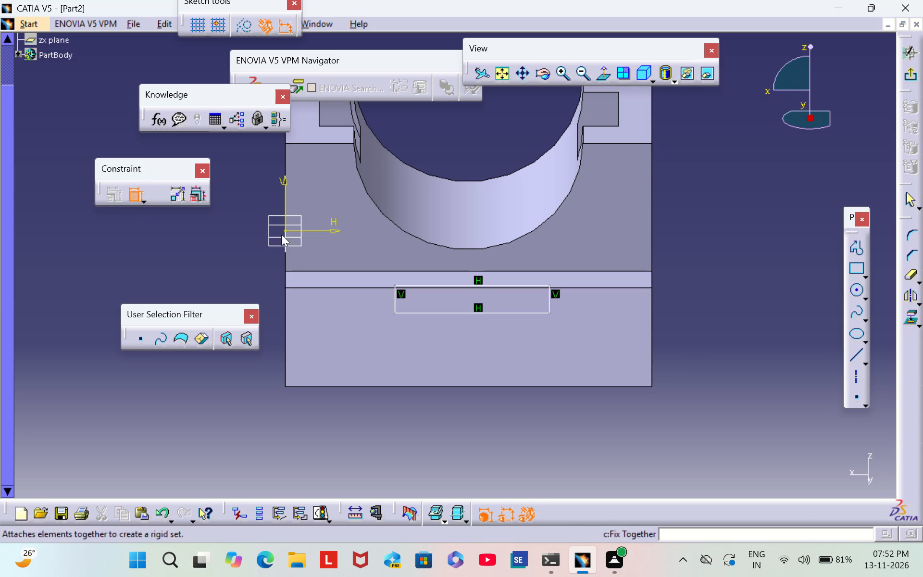
left_click(465, 312)
left_click(468, 343)
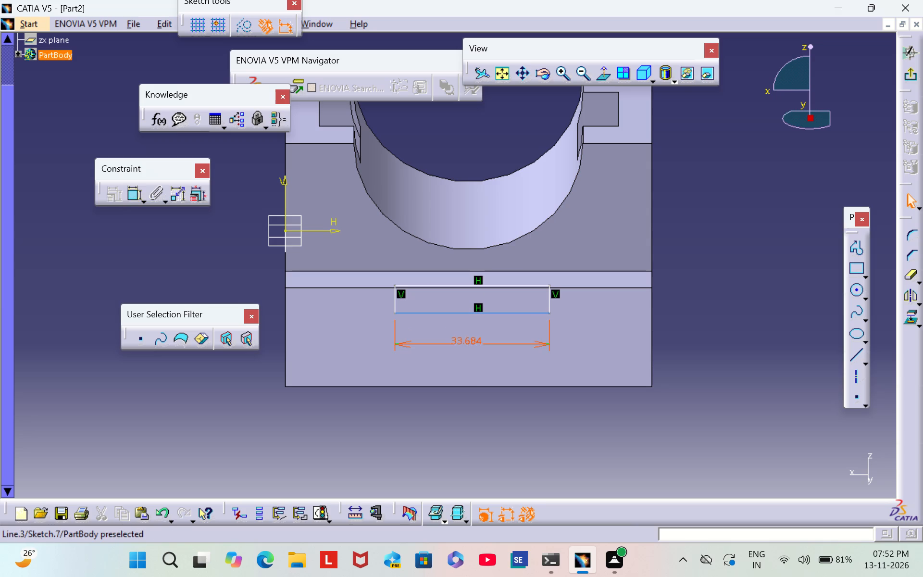
double_click(462, 343)
key("BackSpace")
type("40")
key("Return")
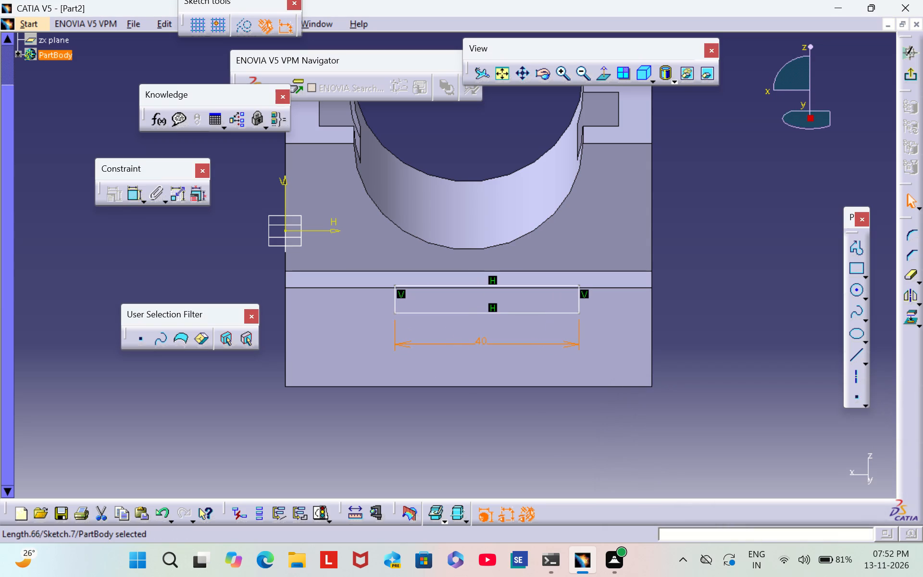
left_click(713, 260)
Constrain the rectangle's short side to the block's nearest vertical edge with an offset of 20 mm.
double_click(131, 199)
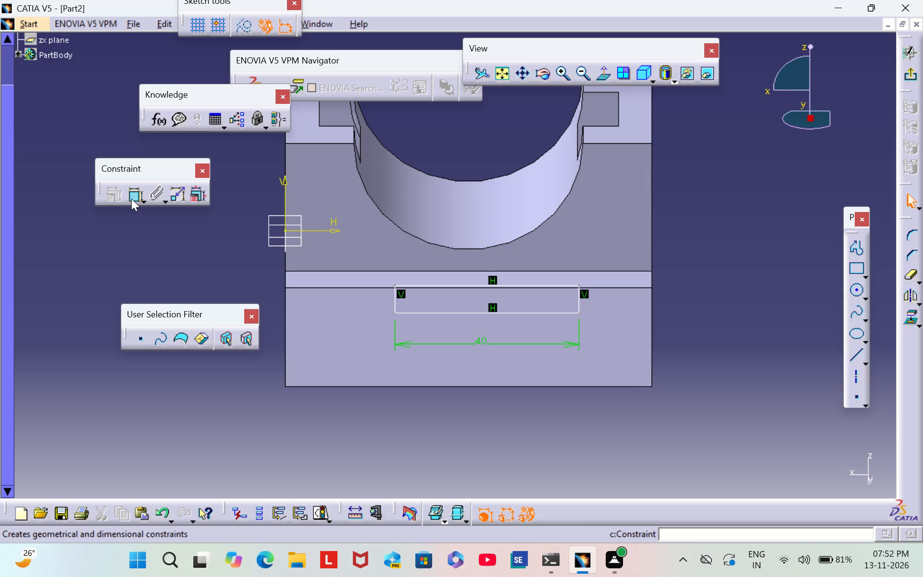
left_click(650, 332)
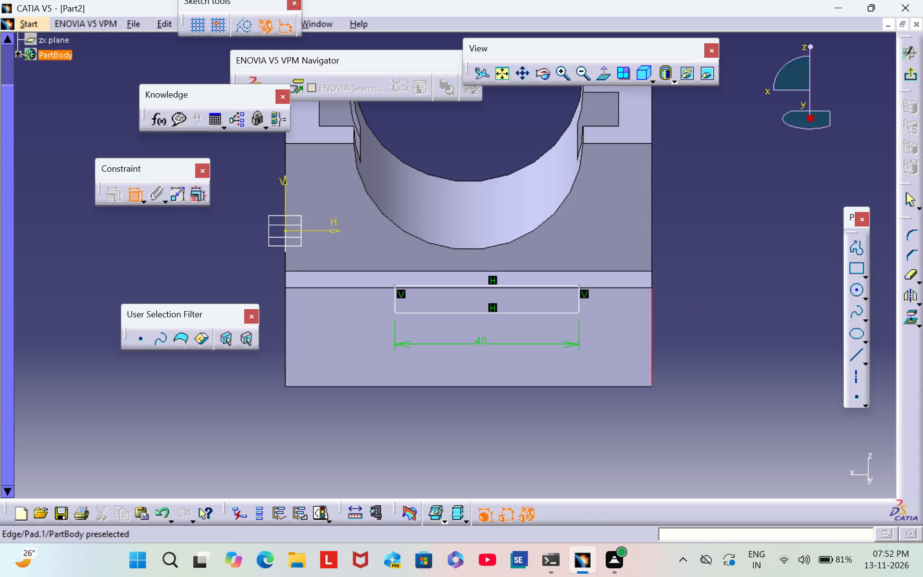
left_click(579, 301)
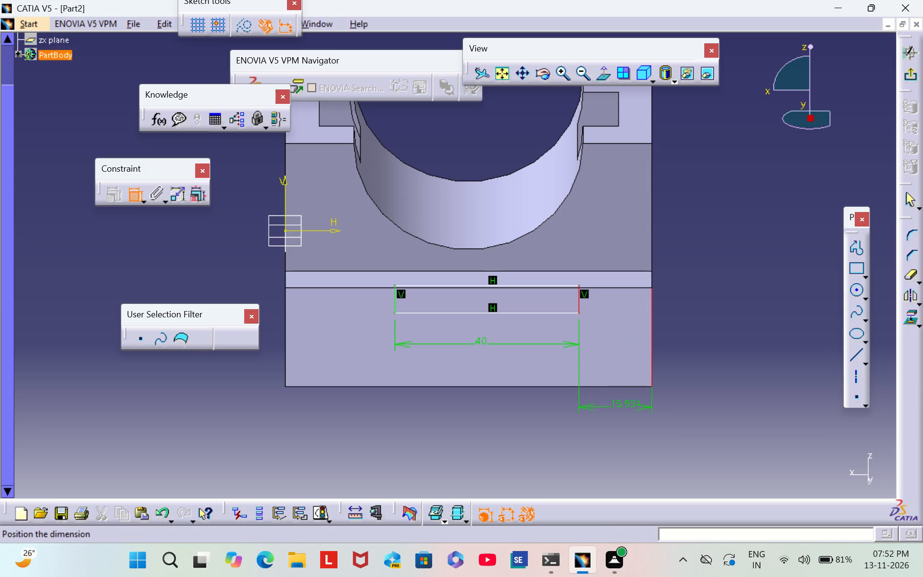
left_click(620, 413)
double_click(612, 407)
key("BackSpace")
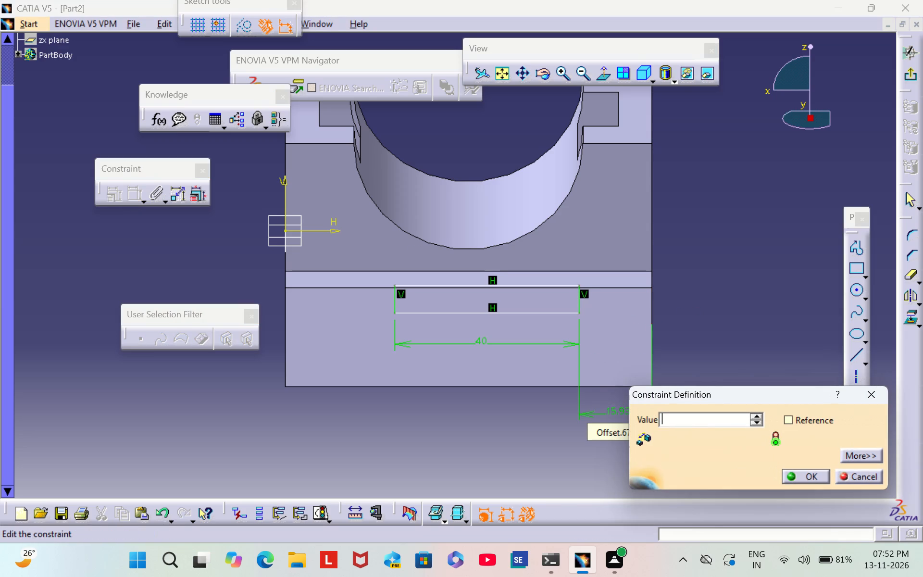
type("20")
key("Return")
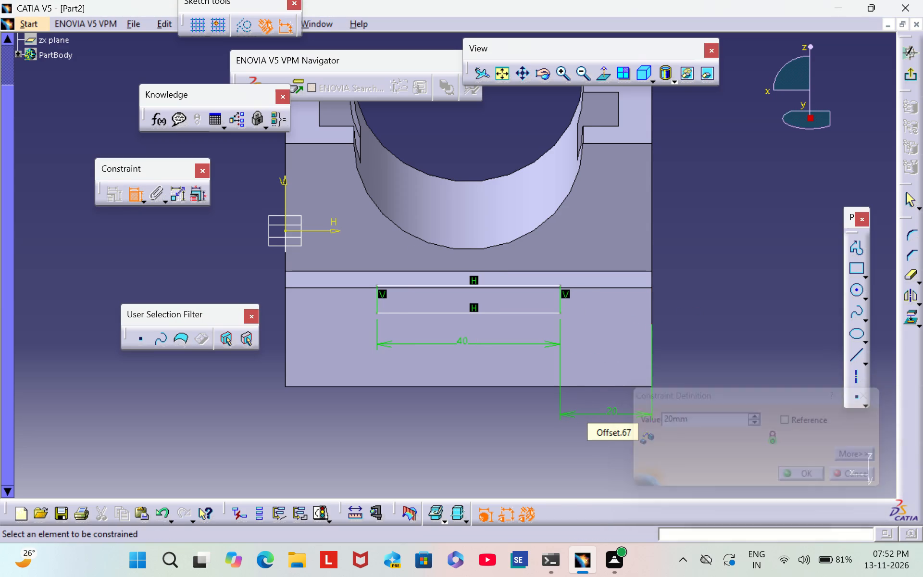
left_click(711, 346)
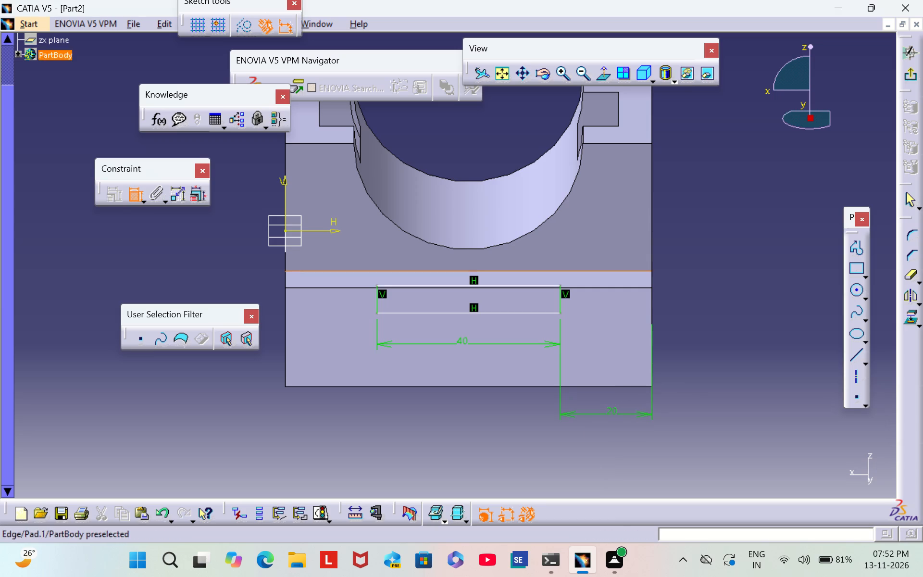
left_click(130, 197)
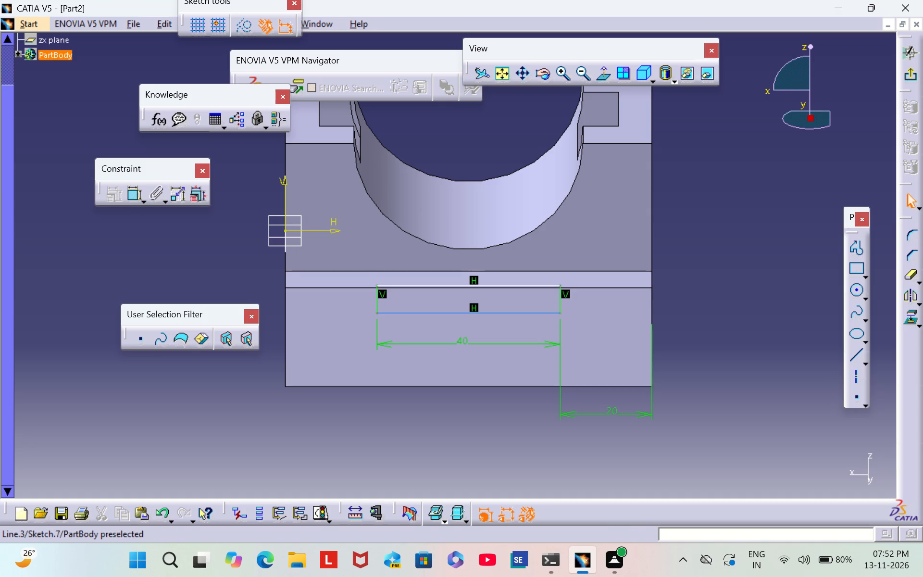
Stretch the rectangle's lower edge further down the foot's face to make it taller.
left_click_drag(439, 313, 444, 332)
left_click(747, 259)
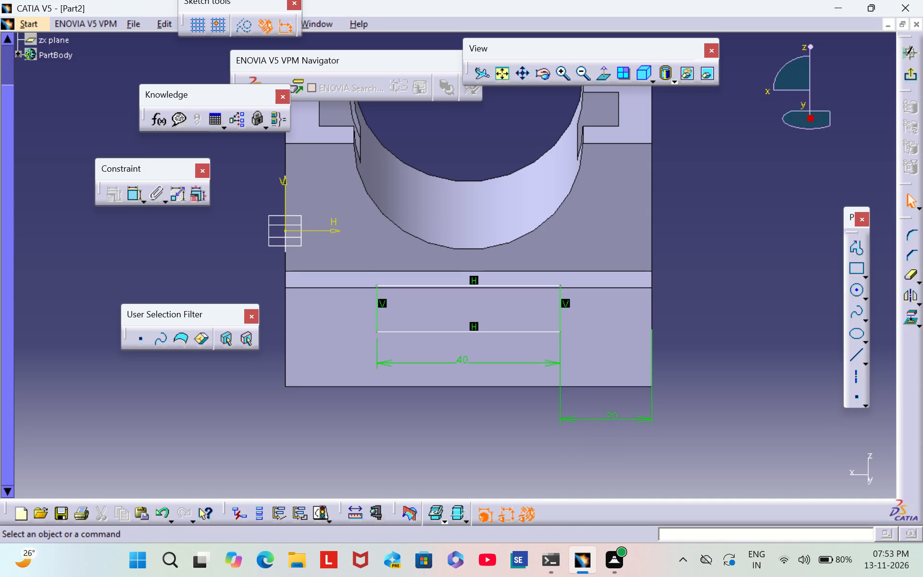
Leave the sketch and cut the rectangle as a pocket 5 mm deep into the foot.
left_click(911, 72)
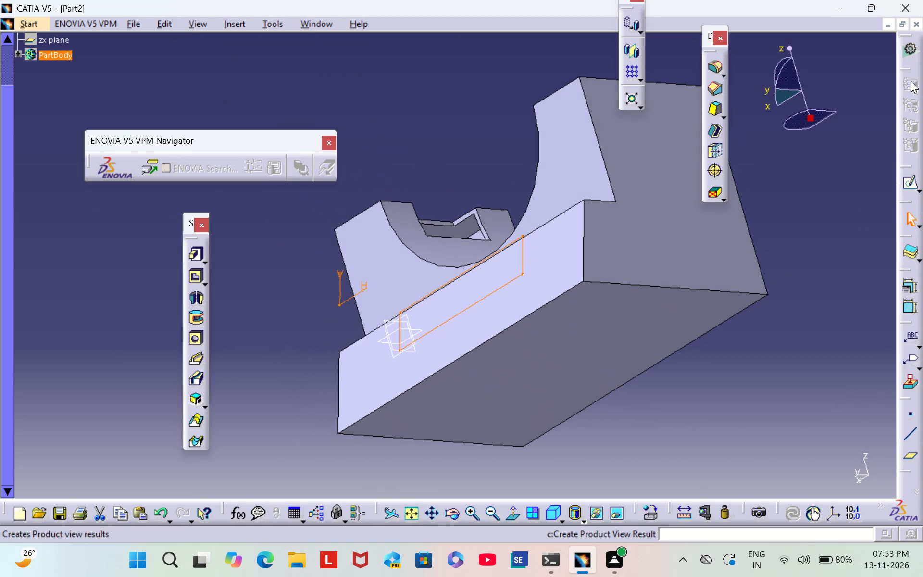
scroll(255, 347, "down", 2)
middle_click_drag(255, 347, 266, 342)
right_click_drag(255, 346, 266, 342)
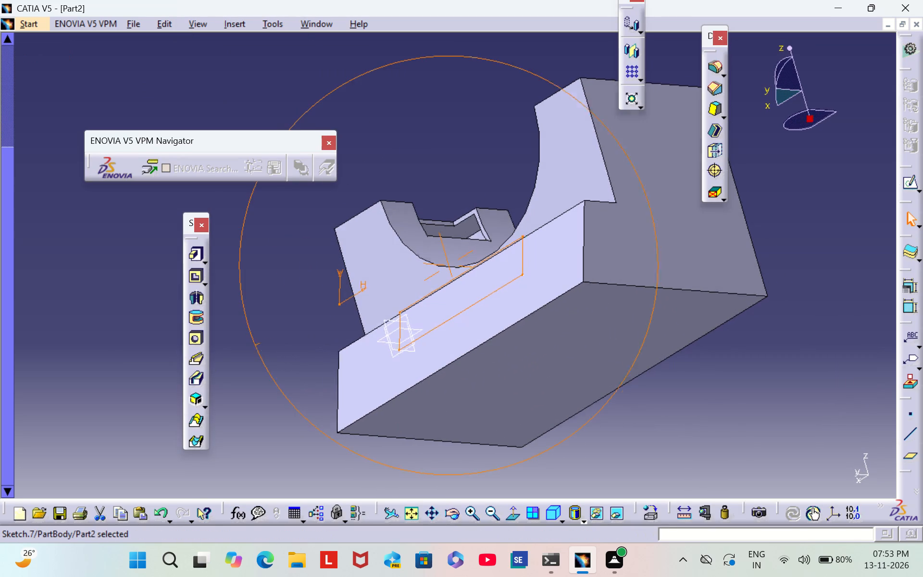
right_click_drag(266, 342, 602, 347)
middle_click_drag(266, 342, 603, 347)
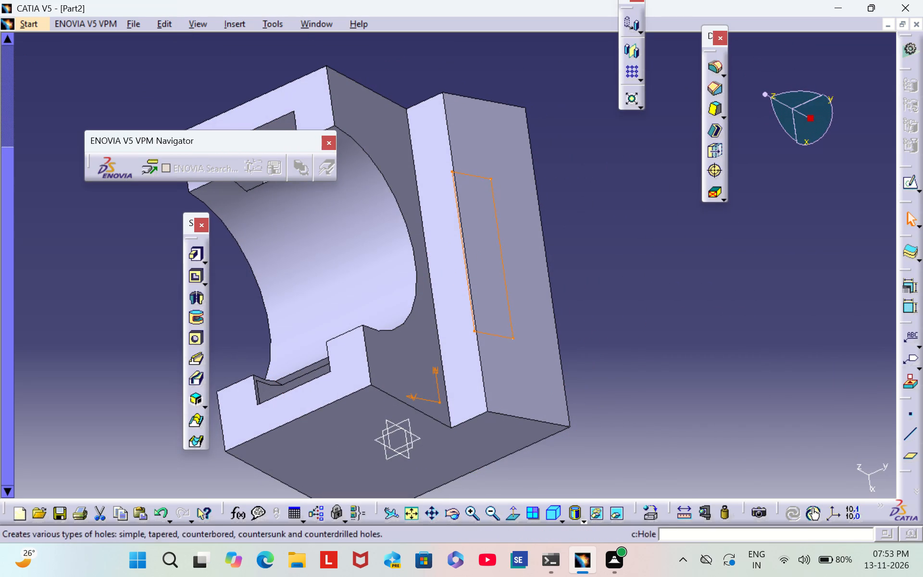
left_click(197, 276)
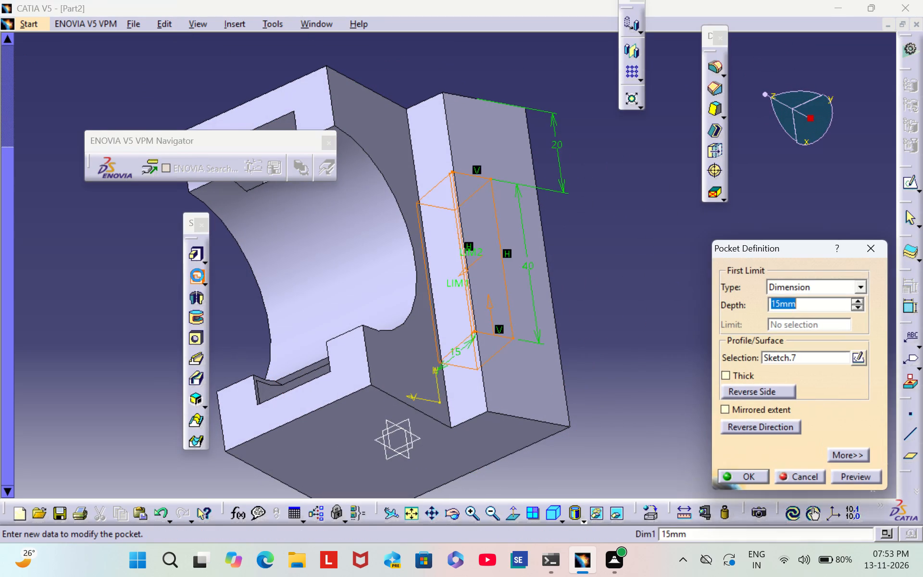
key("BackSpace")
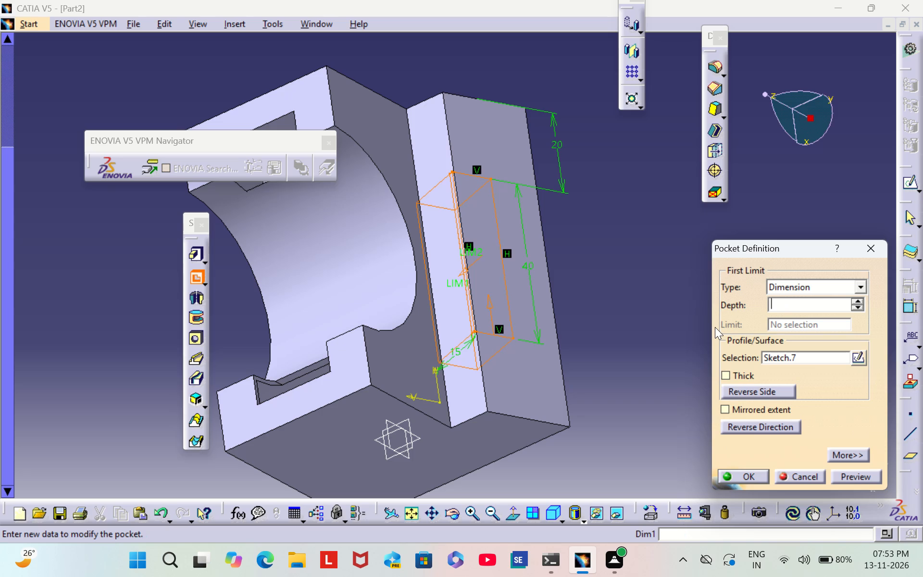
key("5")
left_click(750, 475)
left_click(669, 345)
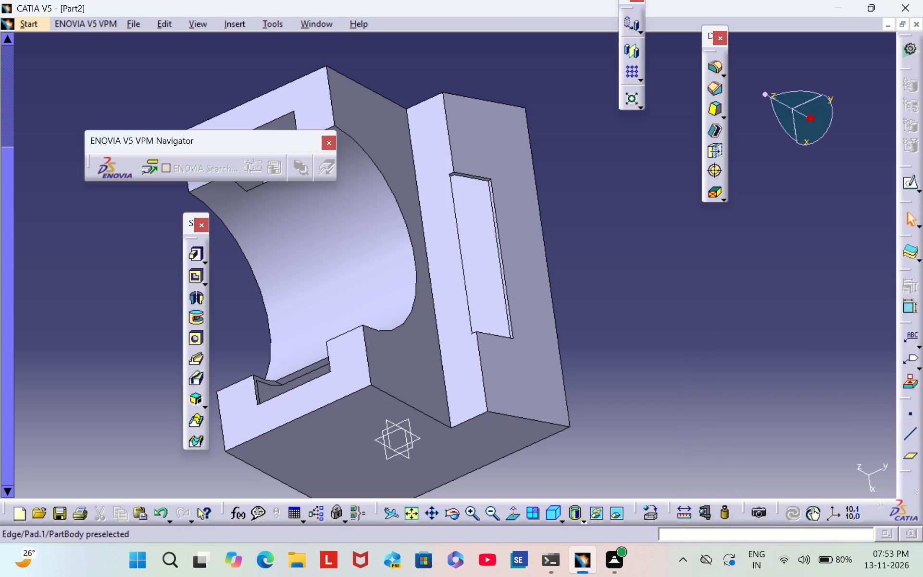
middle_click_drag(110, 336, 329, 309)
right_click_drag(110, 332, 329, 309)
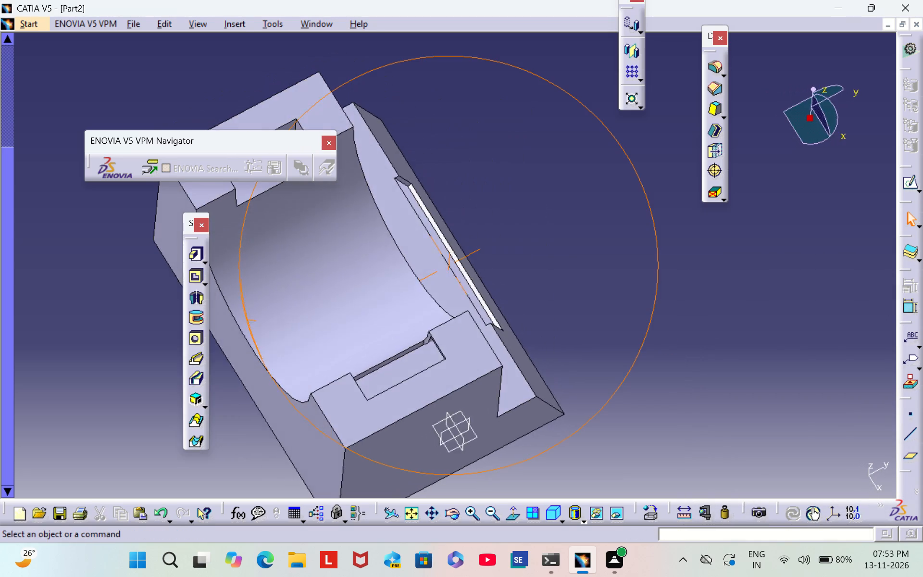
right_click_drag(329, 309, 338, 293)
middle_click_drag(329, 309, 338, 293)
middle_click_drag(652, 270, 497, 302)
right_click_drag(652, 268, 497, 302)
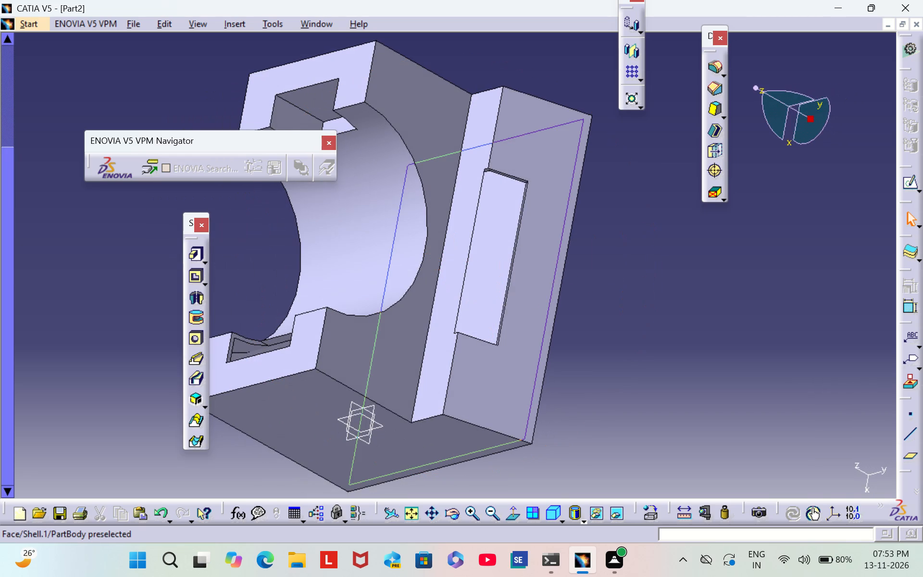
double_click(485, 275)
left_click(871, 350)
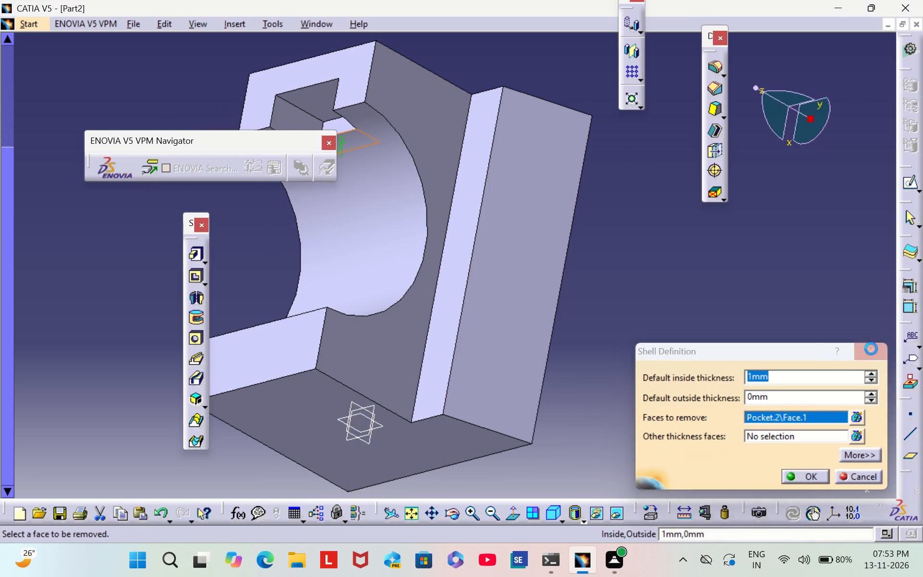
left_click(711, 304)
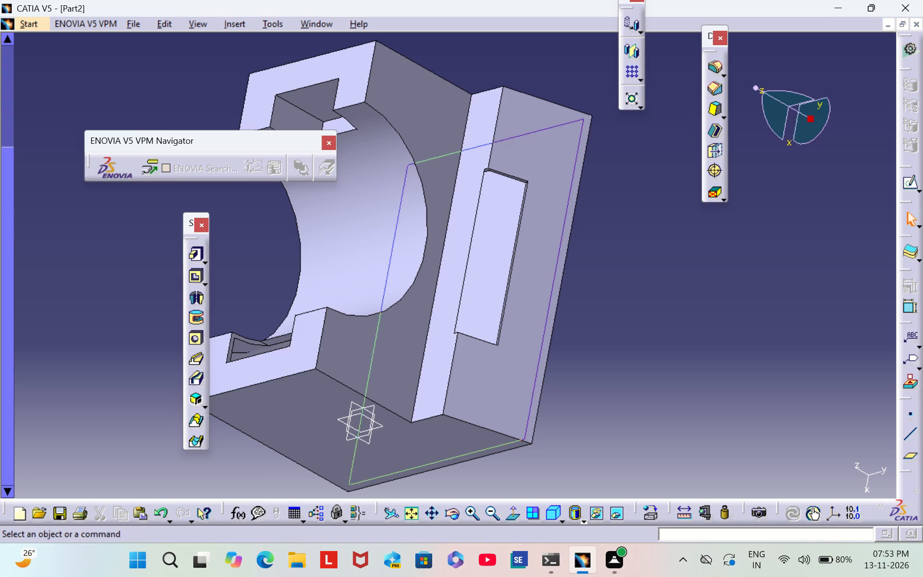
Reopen the foot's rectangular pocket definition and set its depth to 10 mm.
triple_click(474, 517)
triple_click(474, 517)
left_click(474, 517)
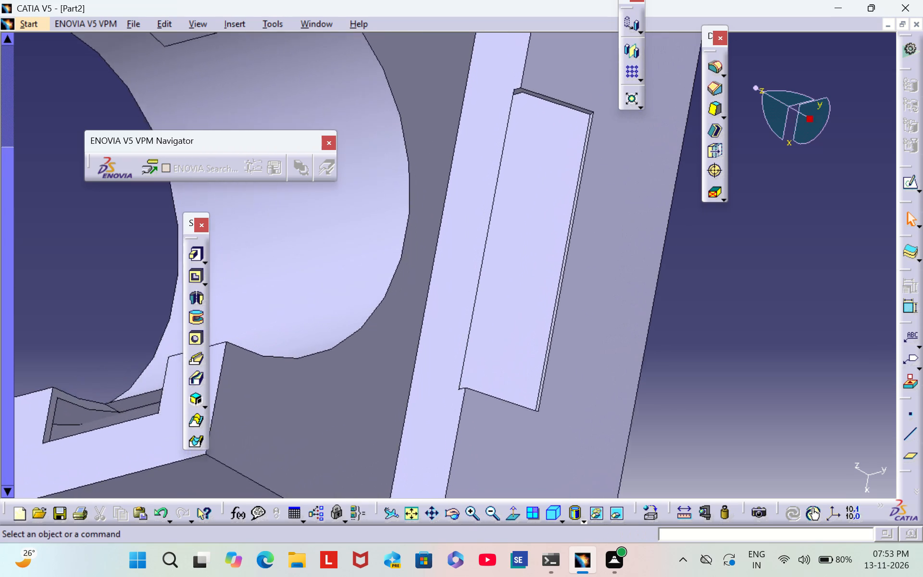
middle_click_drag(529, 283, 631, 262)
scroll(529, 283, "down", 1)
right_click_drag(529, 282, 631, 262)
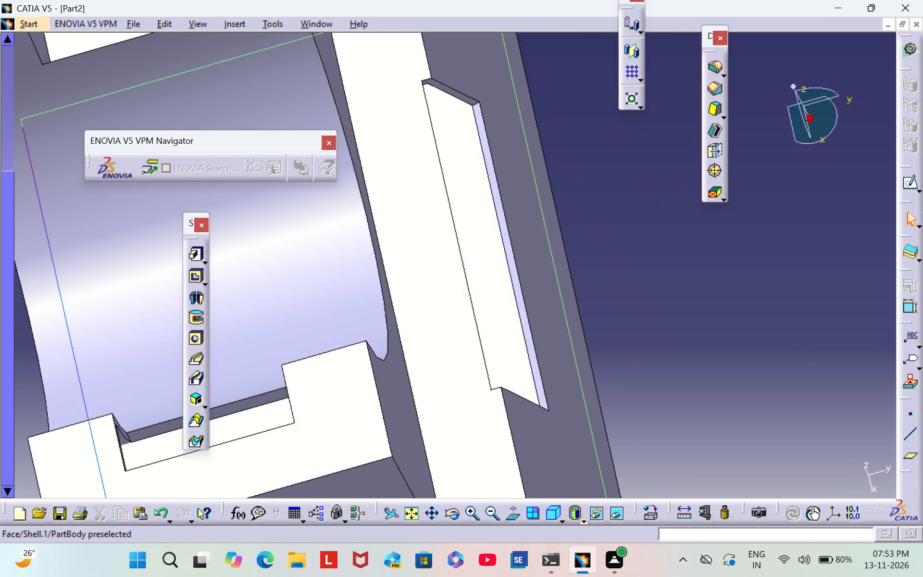
double_click(502, 220)
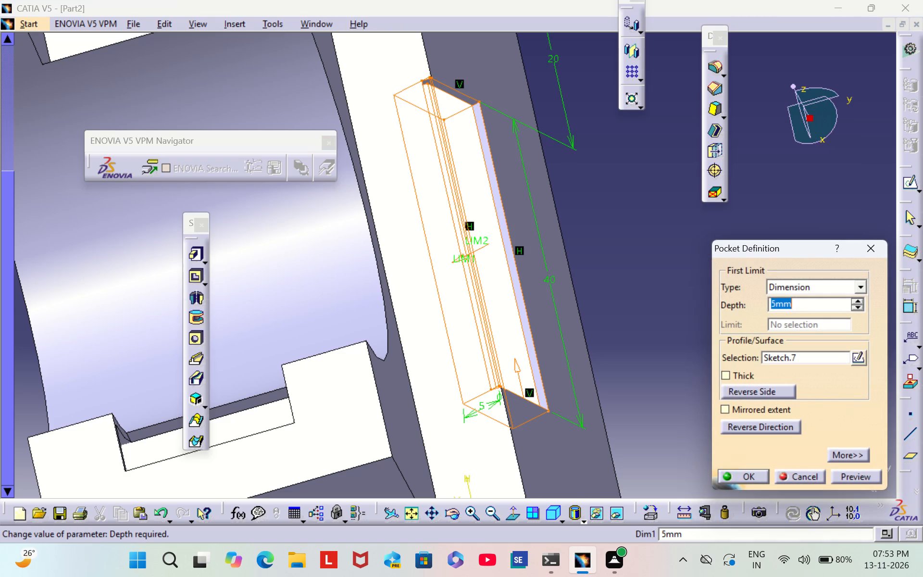
key("BackSpace")
type("10")
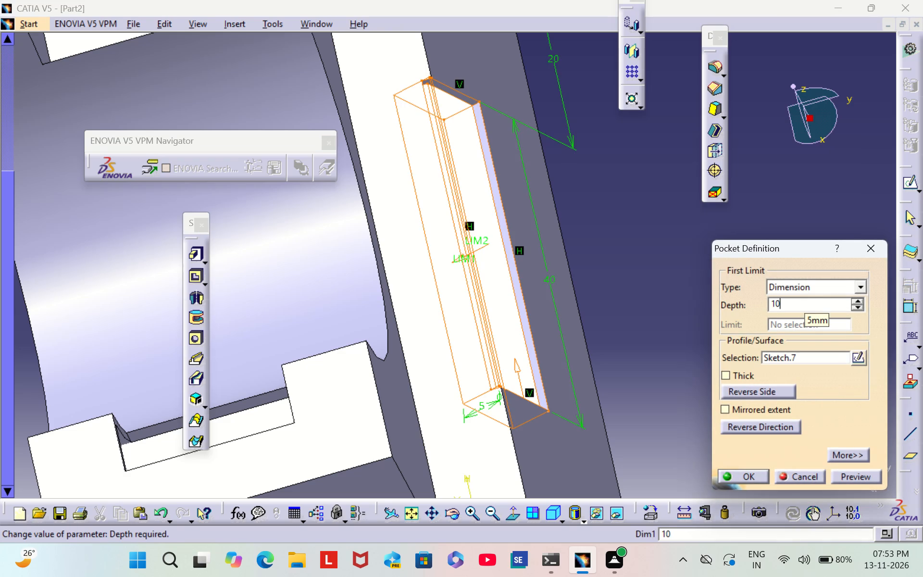
key("Return")
left_click(668, 332)
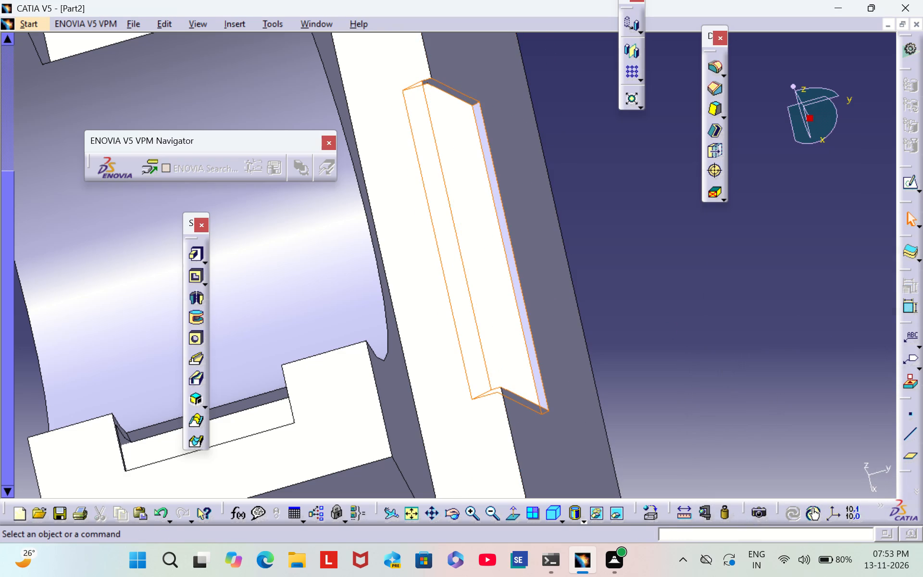
Reopen the foot's rectangular pocket definition and set its depth to 5 mm.
middle_click_drag(668, 332, 437, 368)
right_click_drag(668, 330, 437, 368)
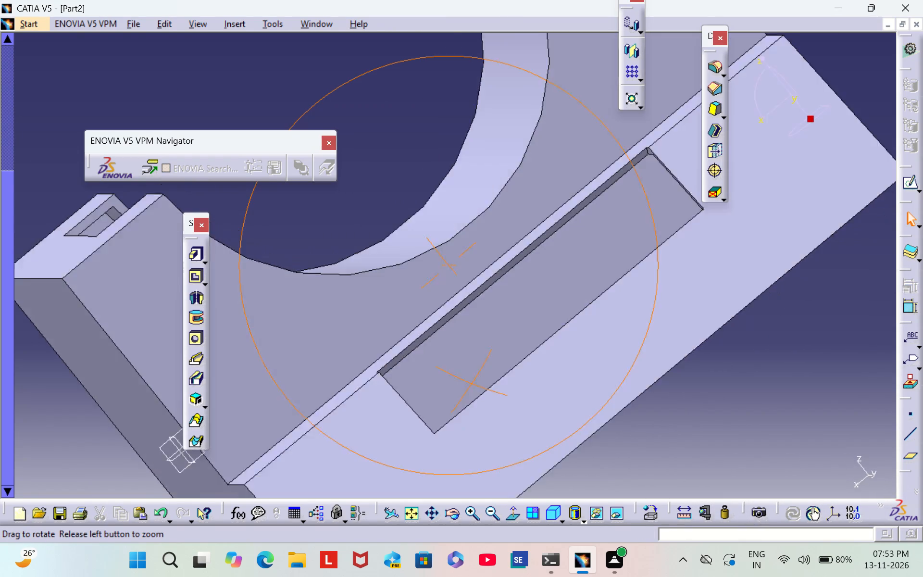
middle_click_drag(437, 368, 457, 363)
right_click_drag(437, 368, 457, 363)
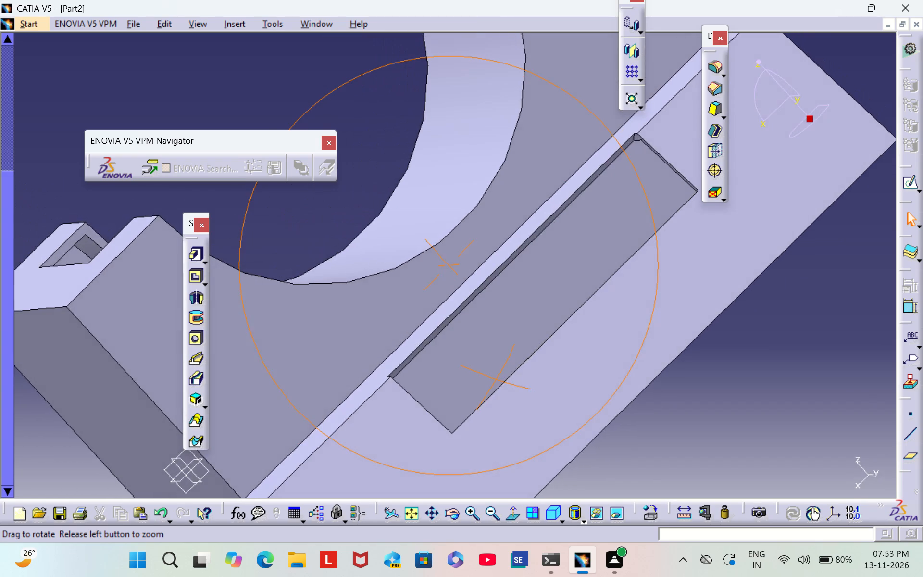
right_click_drag(457, 363, 638, 389)
middle_click_drag(457, 363, 638, 389)
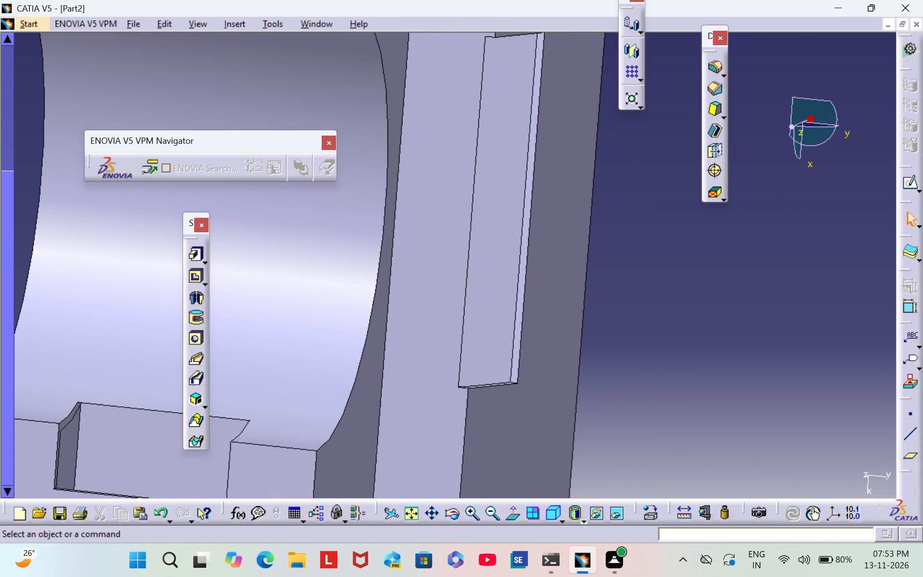
double_click(521, 291)
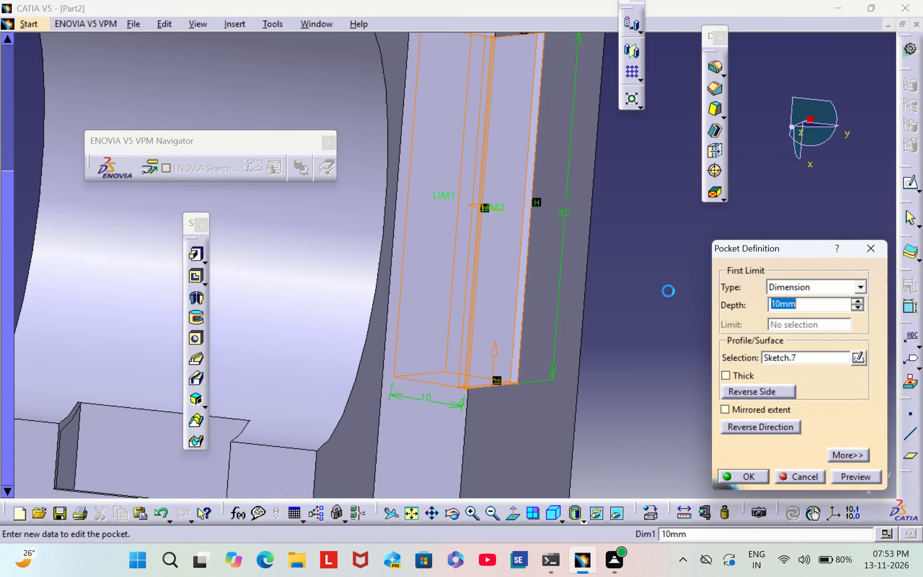
key("BackSpace")
key("5")
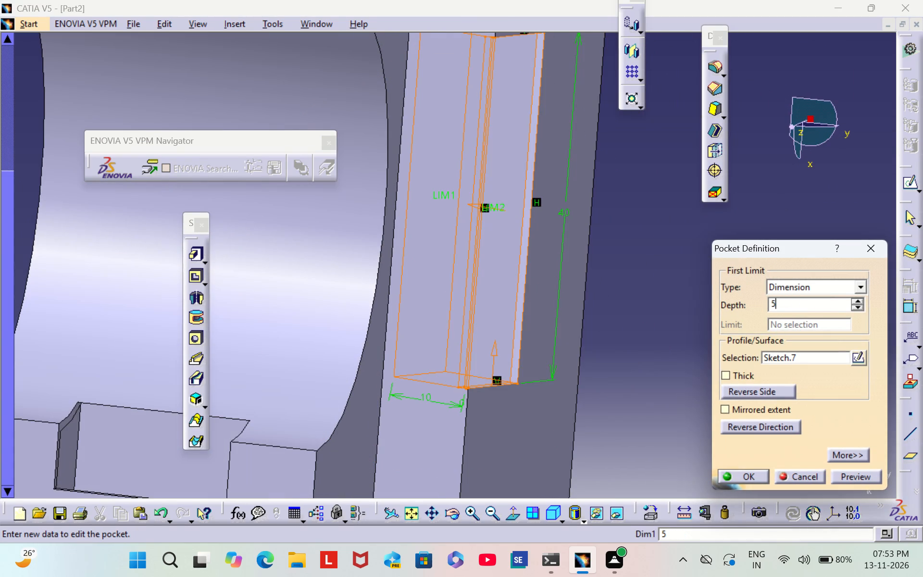
key("Return")
left_click(627, 358)
Shell the block with 1 mm inside thickness, removing the long narrow inner face of the foot's pocket.
middle_click_drag(654, 339, 462, 361)
scroll(654, 338, "down", 1)
right_click_drag(654, 337, 459, 361)
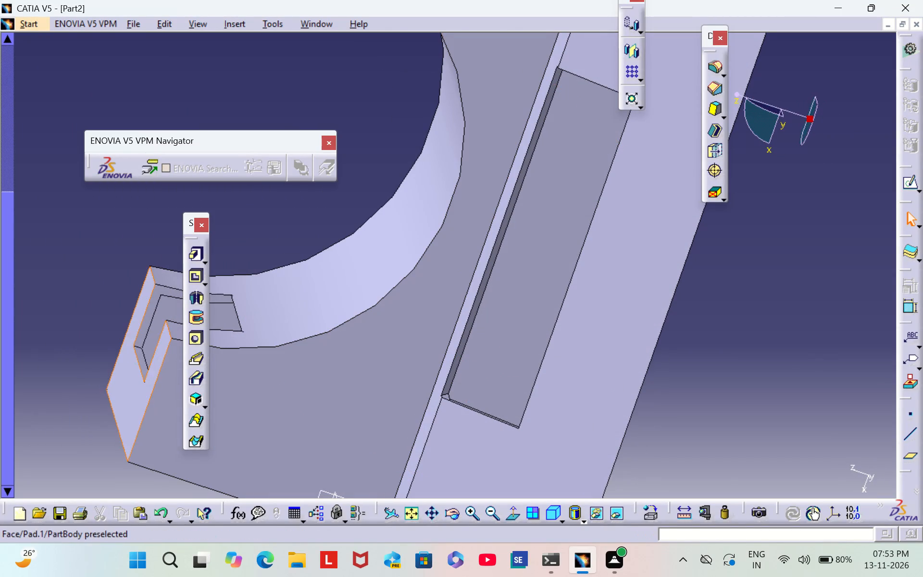
middle_click_drag(92, 412, 368, 328)
right_click_drag(92, 410, 368, 328)
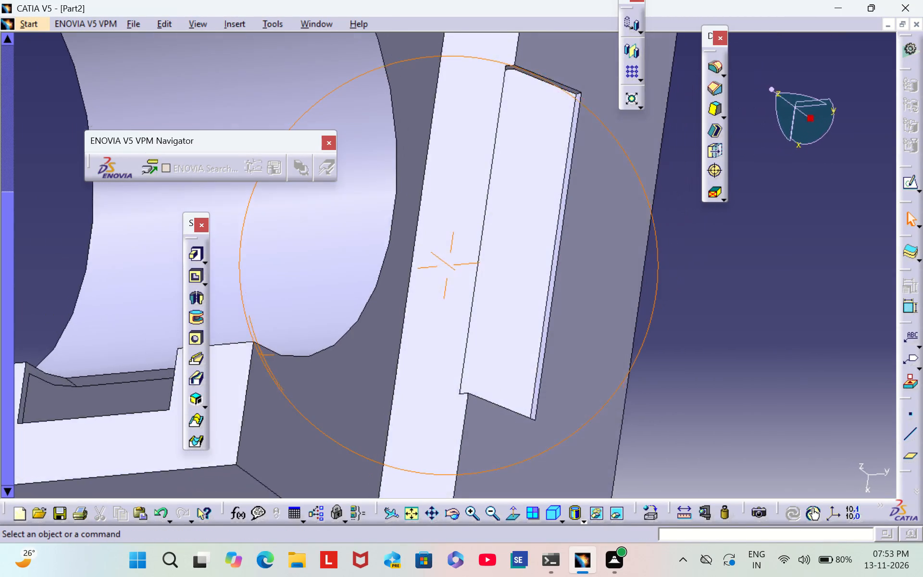
right_click_drag(368, 328, 408, 308)
middle_click_drag(368, 328, 408, 308)
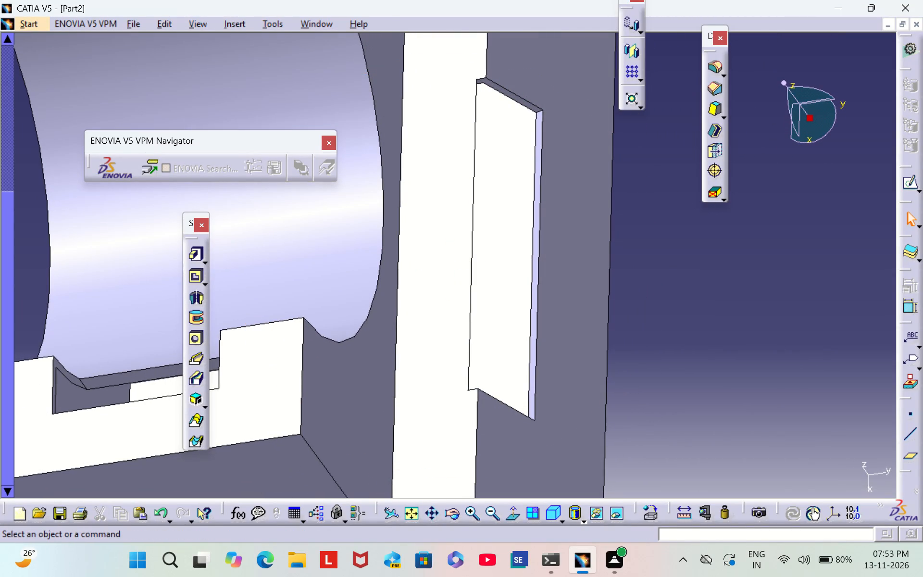
left_click(716, 129)
scroll(691, 213, "down", 1)
middle_click_drag(691, 213, 691, 212)
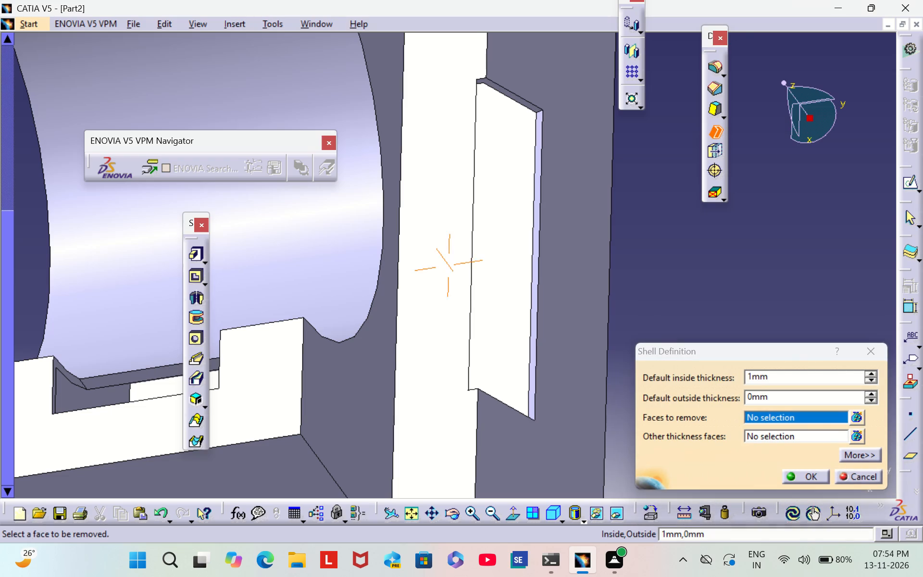
middle_click_drag(691, 212, 399, 263)
right_click_drag(691, 212, 399, 263)
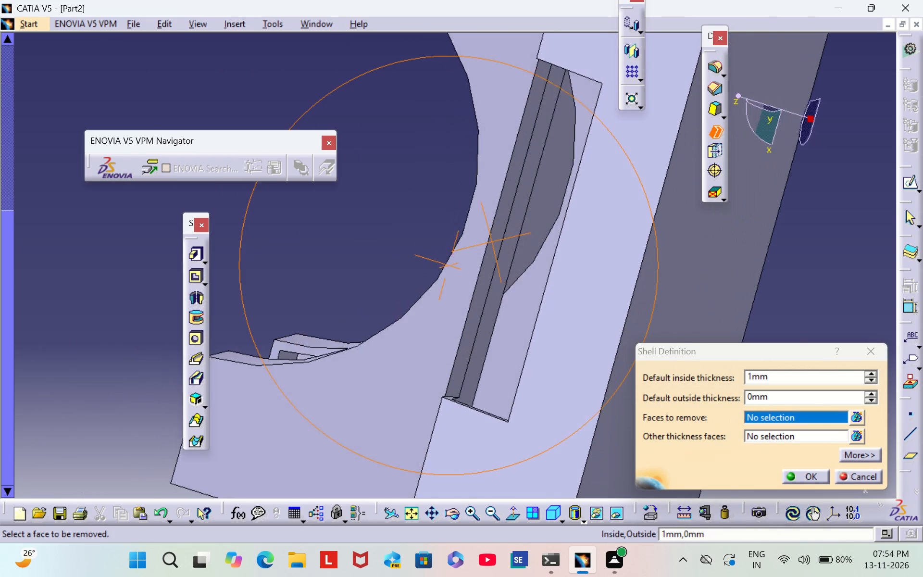
right_click_drag(399, 263, 366, 267)
middle_click_drag(399, 263, 366, 267)
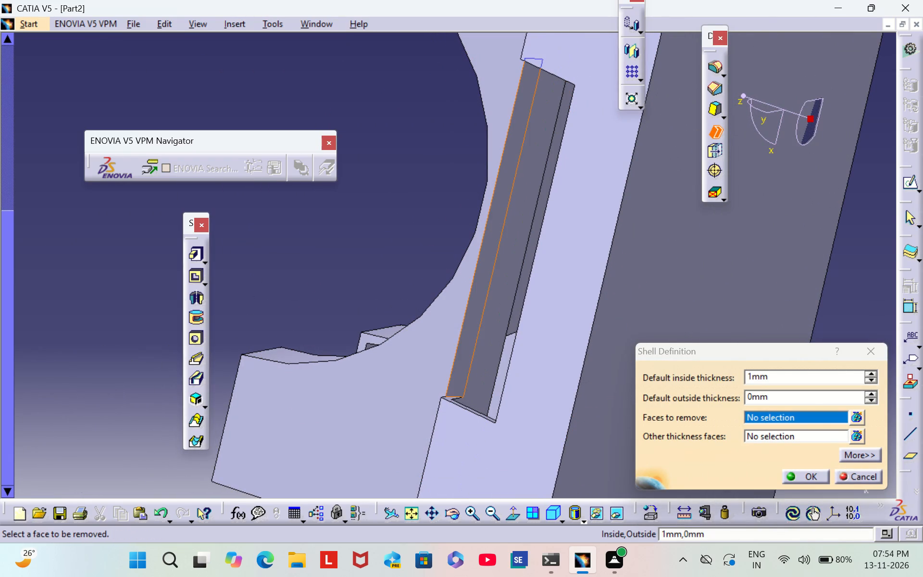
left_click(484, 281)
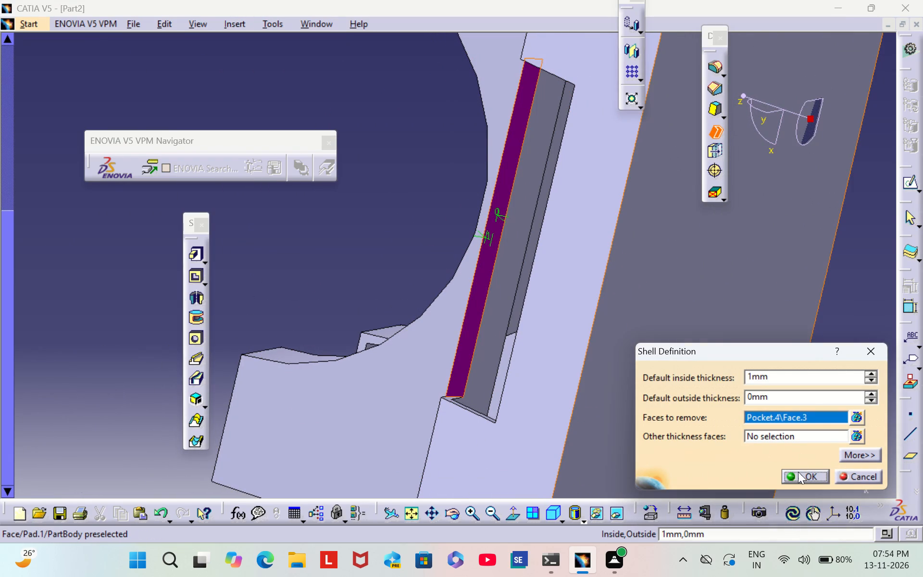
left_click(798, 471)
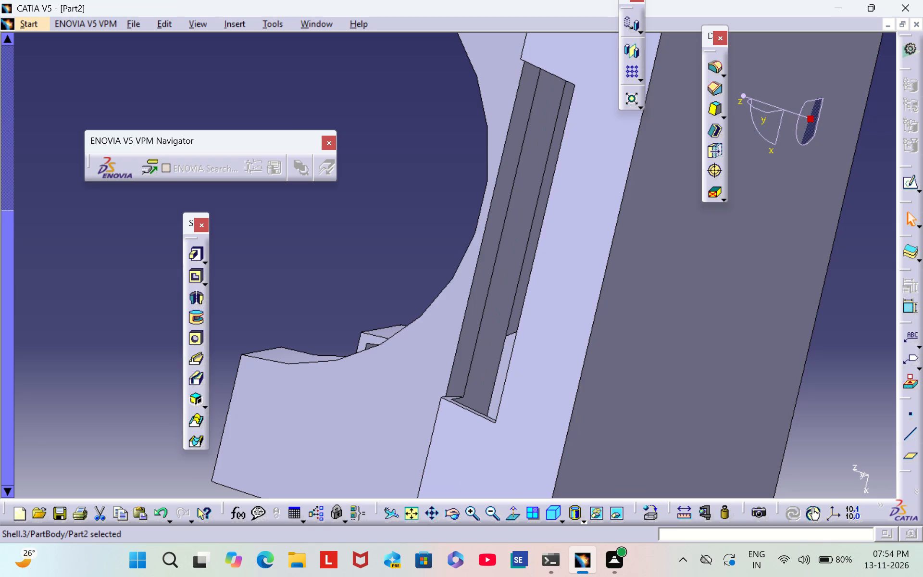
Examine the foot's pocket from several angles, checking its inner faces.
scroll(322, 269, "down", 2)
middle_click_drag(322, 268, 645, 259)
right_click_drag(322, 266, 645, 259)
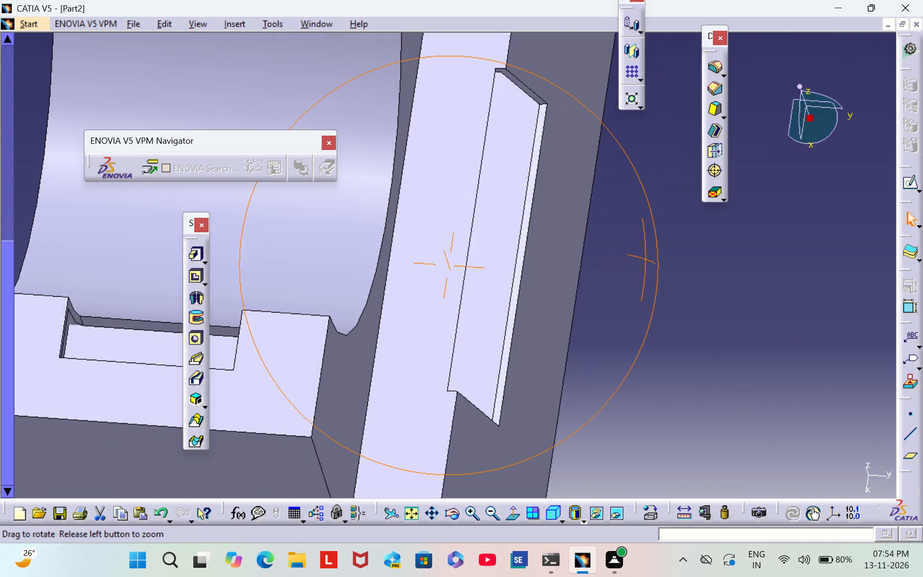
middle_click_drag(645, 259, 507, 272)
right_click_drag(645, 259, 464, 272)
middle_click_drag(501, 272, 464, 272)
middle_click(464, 272)
middle_click(464, 272)
middle_click_drag(682, 295, 483, 238)
scroll(682, 295, "down", 1)
right_click_drag(681, 292, 489, 252)
middle_click_drag(473, 236, 489, 252)
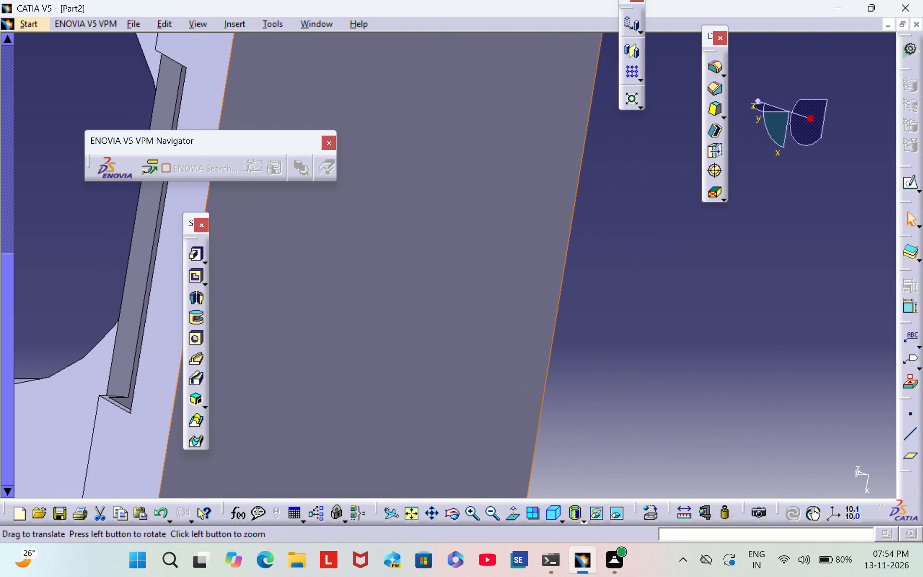
right_click_drag(489, 252, 604, 267)
middle_click_drag(489, 252, 604, 267)
Apply another shell with 1 mm inside thickness, removing the foot pocket's long inner face on the groove side.
middle_click_drag(127, 323, 127, 322)
scroll(127, 323, "down", 1)
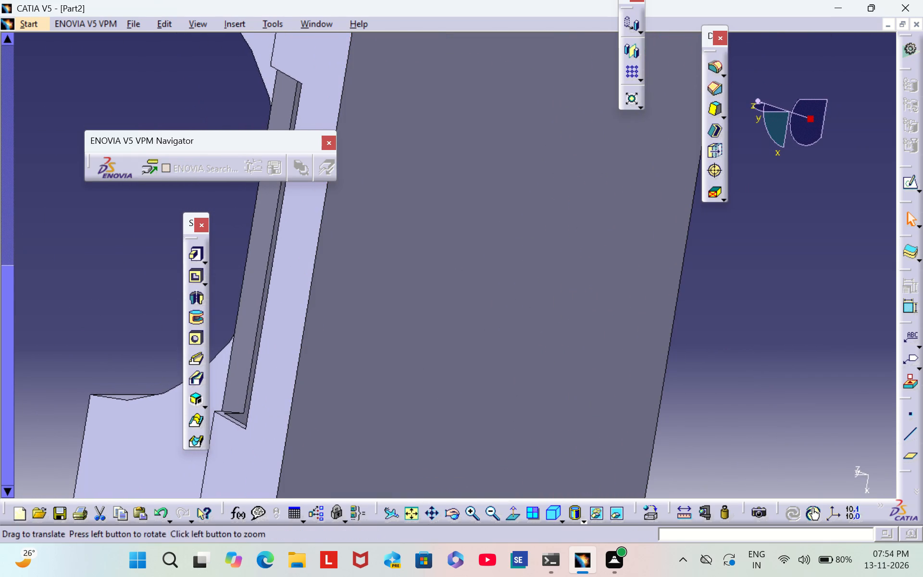
middle_click_drag(127, 322, 258, 317)
right_click_drag(127, 321, 258, 317)
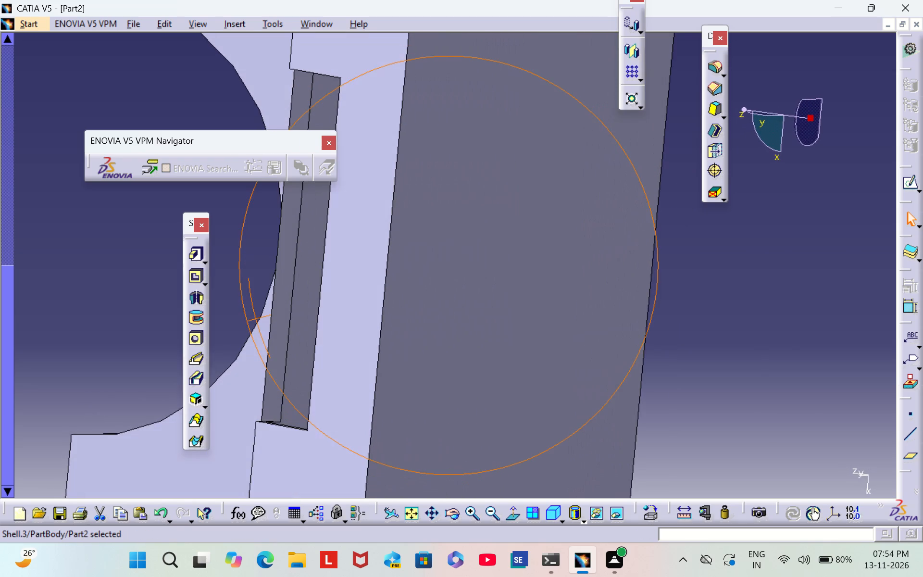
middle_click_drag(258, 317, 260, 319)
right_click_drag(258, 317, 260, 319)
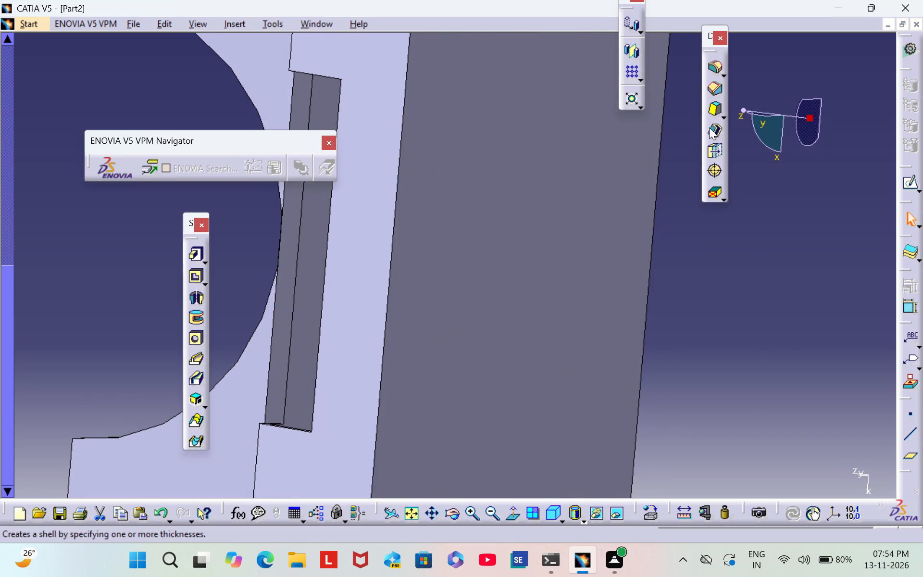
left_click(710, 127)
left_click(287, 307)
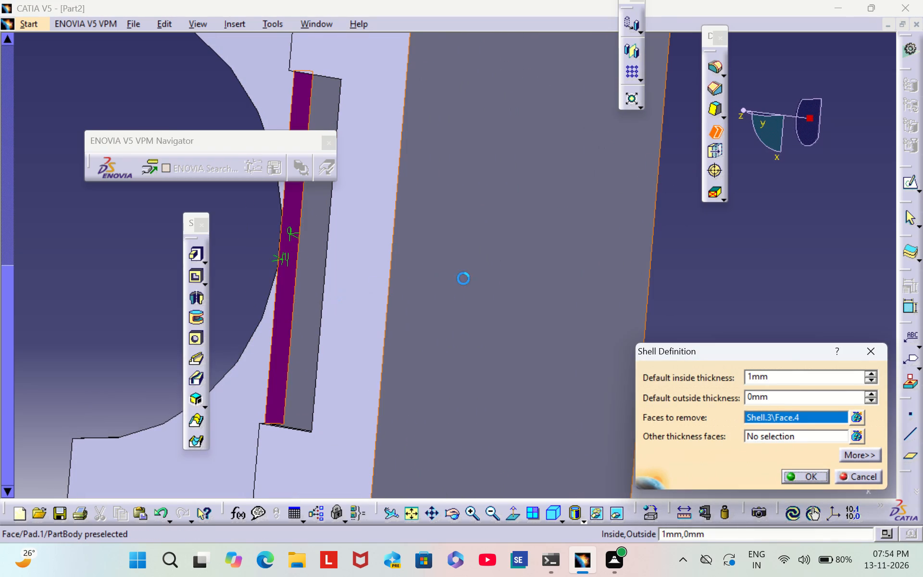
left_click(808, 476)
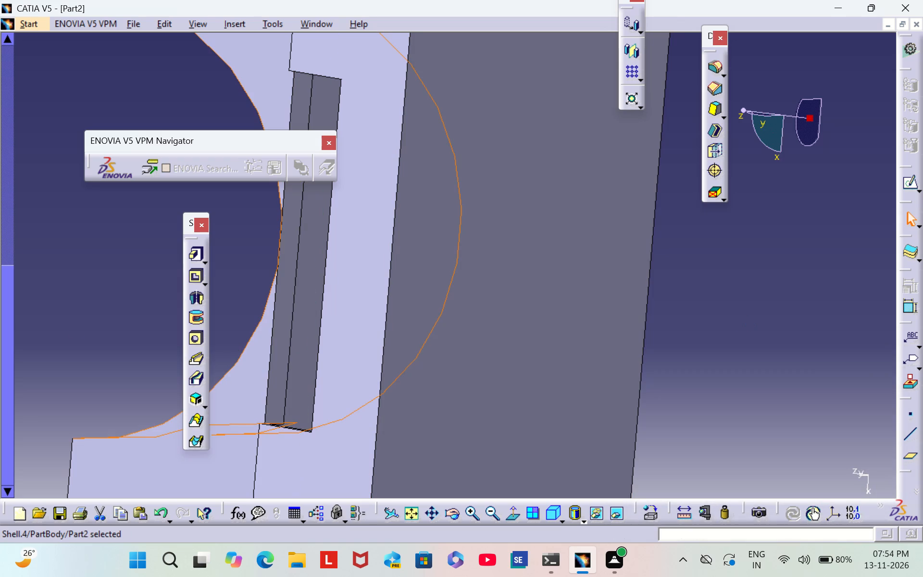
Inspect the foot pocket from several angles and the whole block in isometric view.
left_click(75, 326)
middle_click_drag(75, 326, 126, 314)
right_click_drag(75, 325, 425, 313)
middle_click_drag(190, 314, 424, 312)
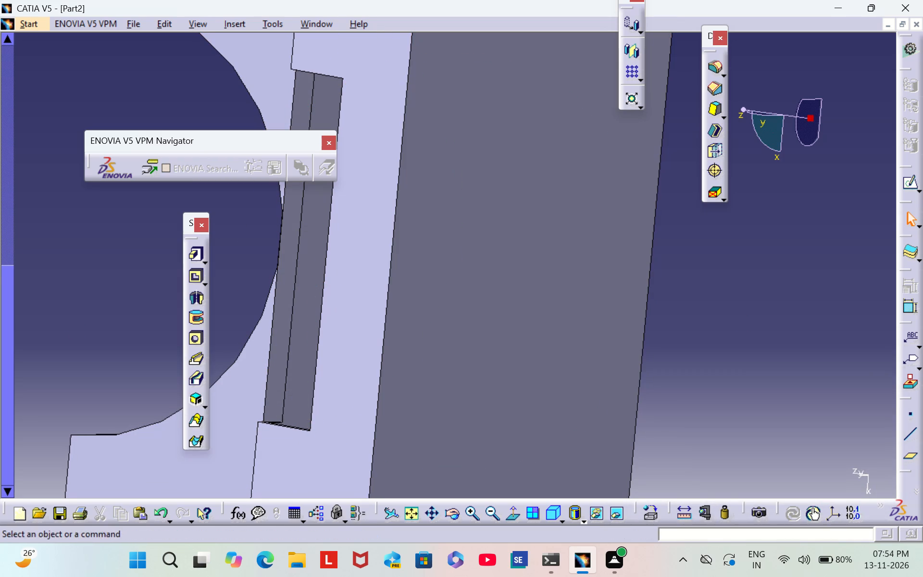
middle_click_drag(58, 340, 128, 321)
scroll(58, 340, "down", 1)
right_click_drag(60, 340, 356, 288)
middle_click_drag(105, 312, 328, 255)
scroll(105, 312, "down", 1)
right_click_drag(109, 312, 328, 255)
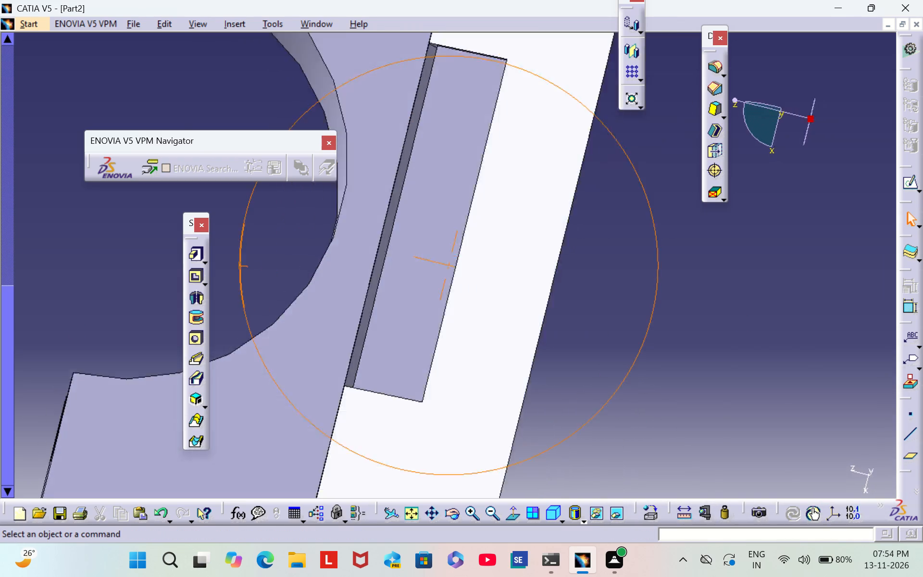
right_click_drag(328, 255, 490, 255)
middle_click_drag(328, 255, 490, 255)
scroll(490, 256, "up", 1)
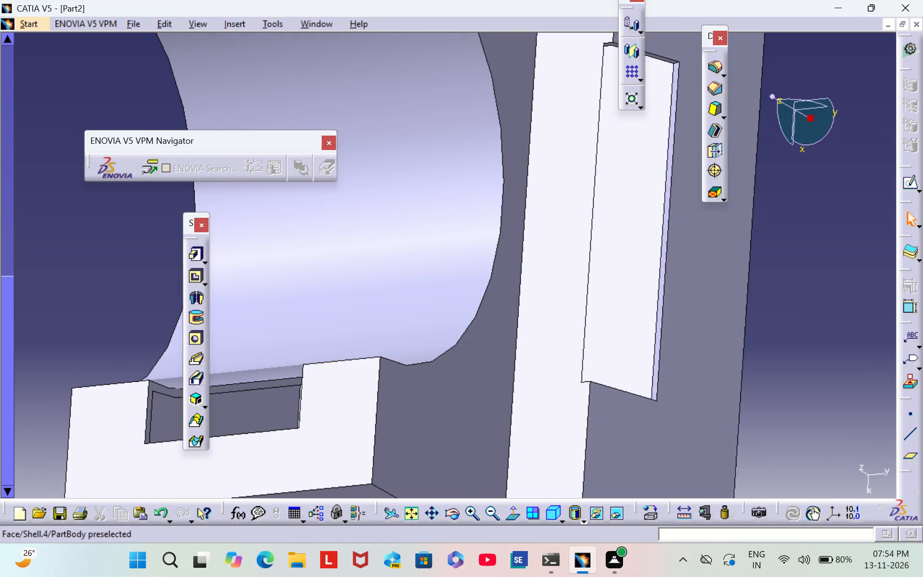
triple_click(491, 518)
double_click(491, 518)
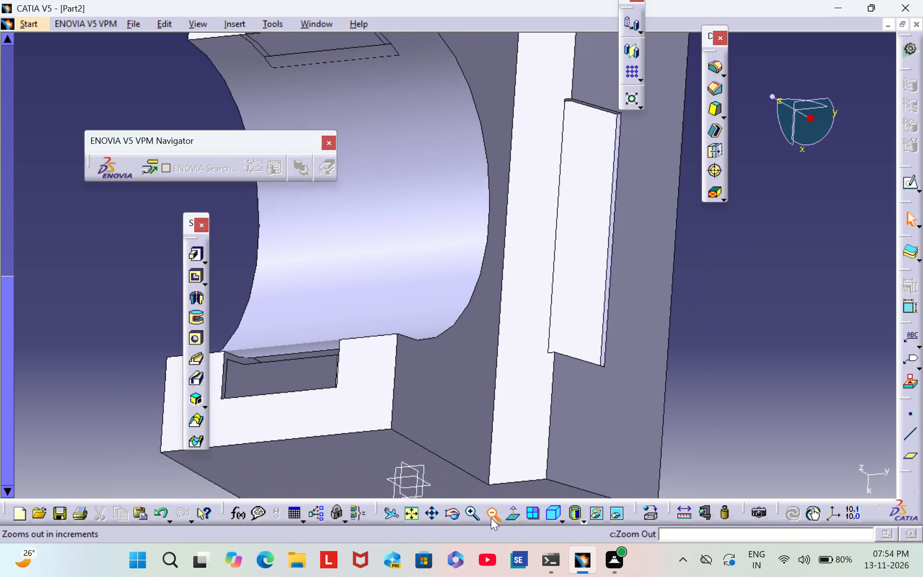
left_click(551, 519)
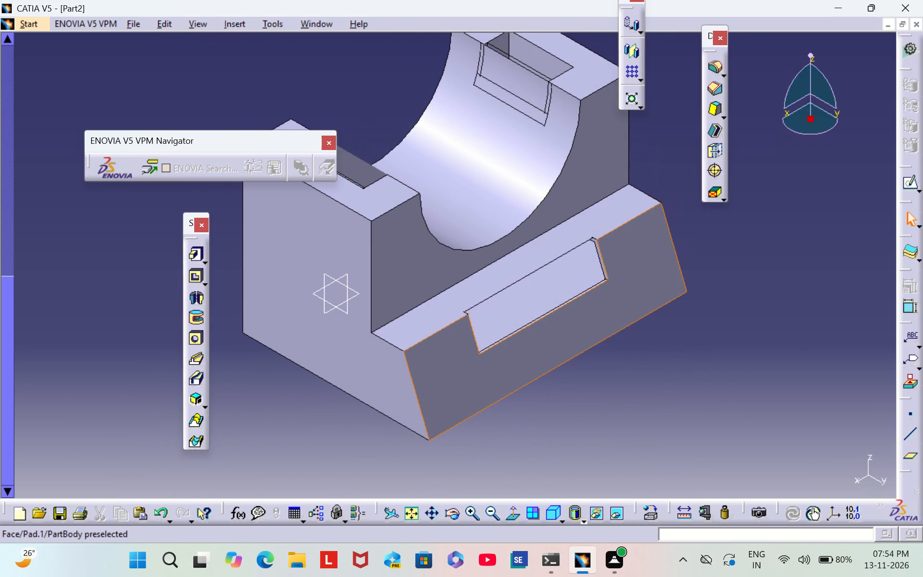
middle_click_drag(682, 296, 680, 370)
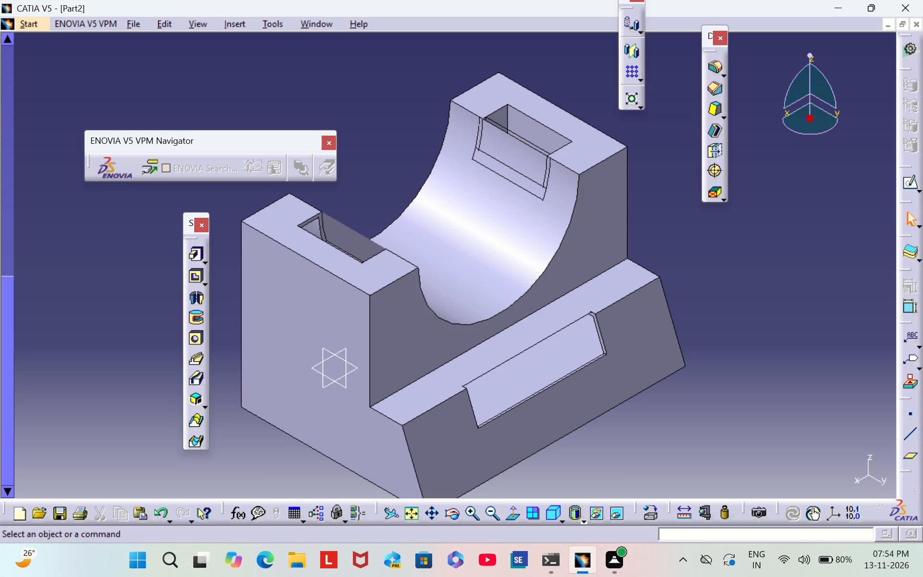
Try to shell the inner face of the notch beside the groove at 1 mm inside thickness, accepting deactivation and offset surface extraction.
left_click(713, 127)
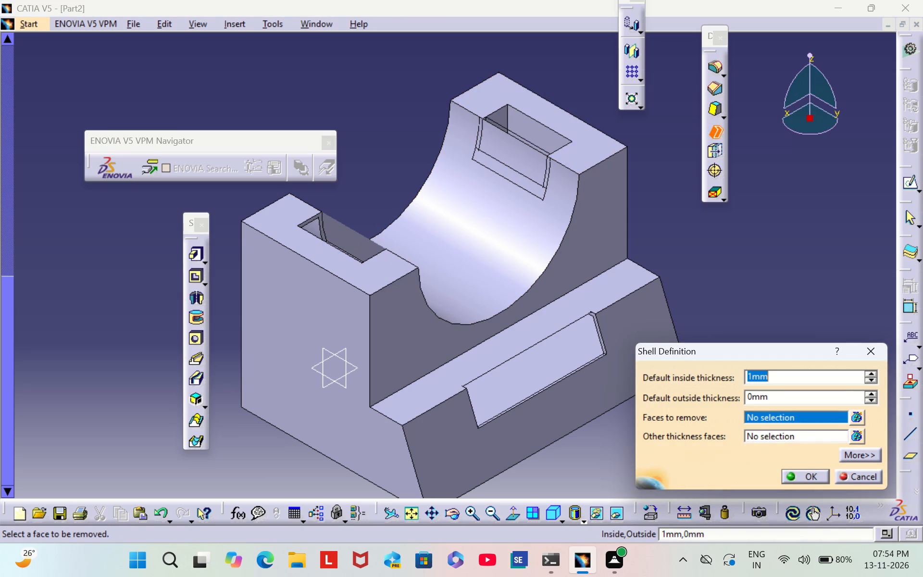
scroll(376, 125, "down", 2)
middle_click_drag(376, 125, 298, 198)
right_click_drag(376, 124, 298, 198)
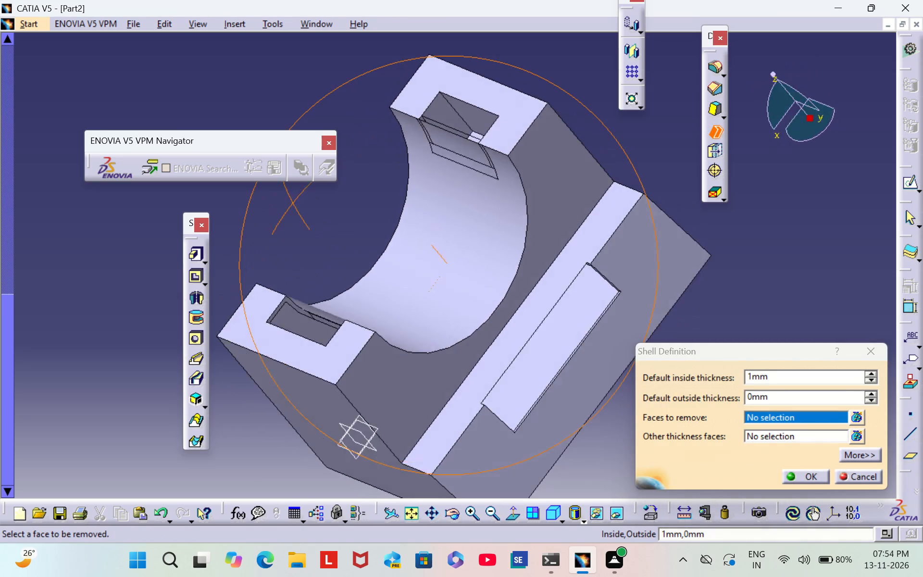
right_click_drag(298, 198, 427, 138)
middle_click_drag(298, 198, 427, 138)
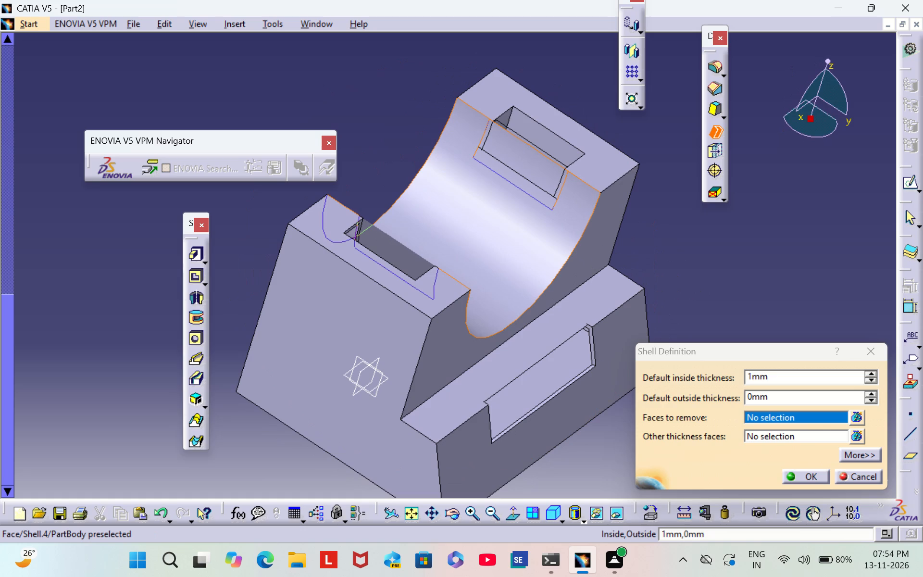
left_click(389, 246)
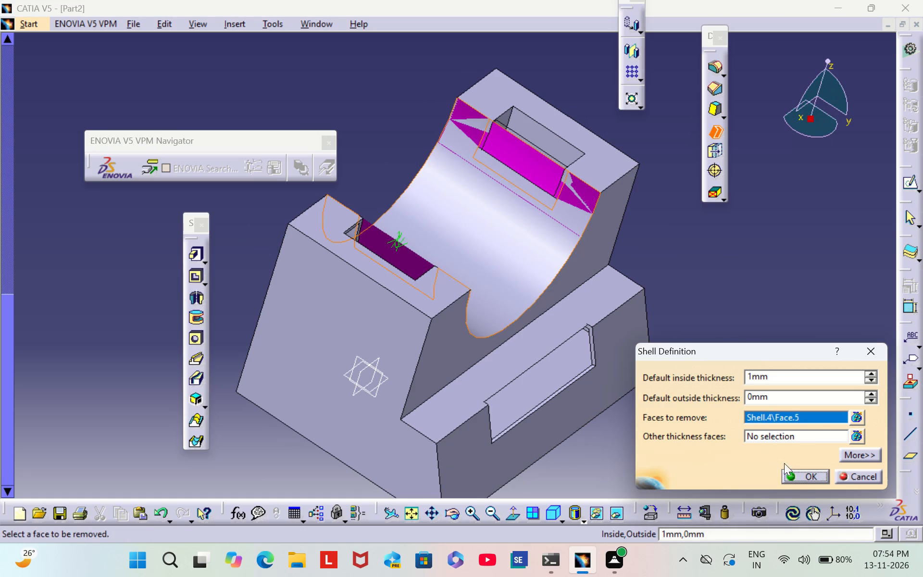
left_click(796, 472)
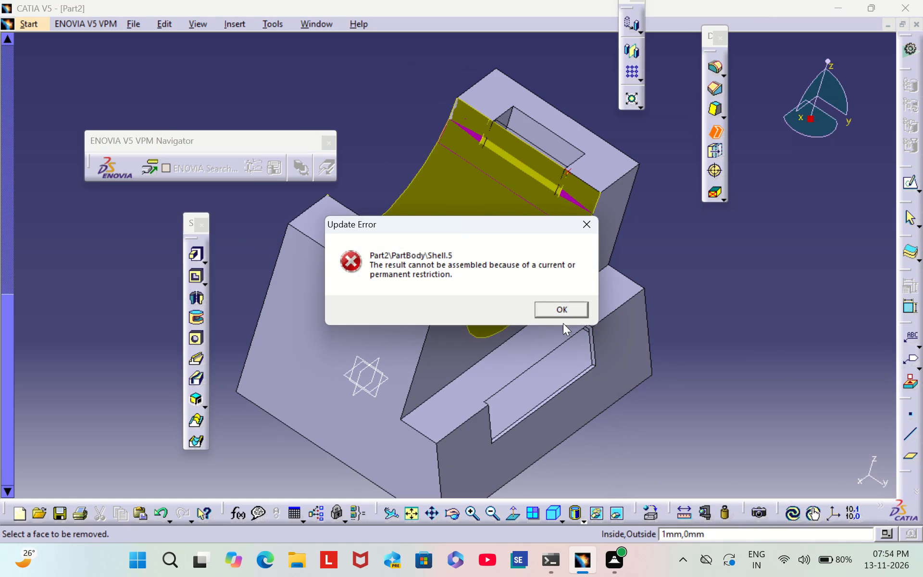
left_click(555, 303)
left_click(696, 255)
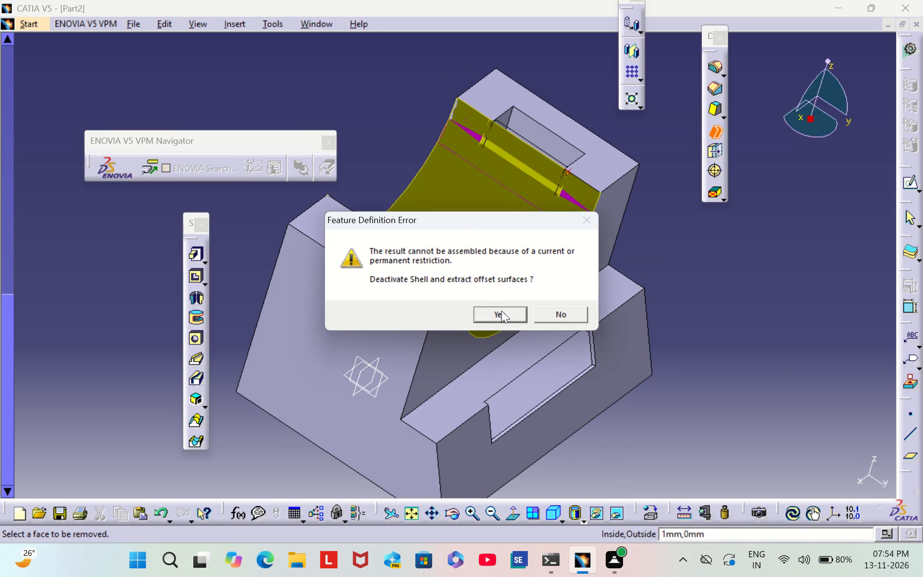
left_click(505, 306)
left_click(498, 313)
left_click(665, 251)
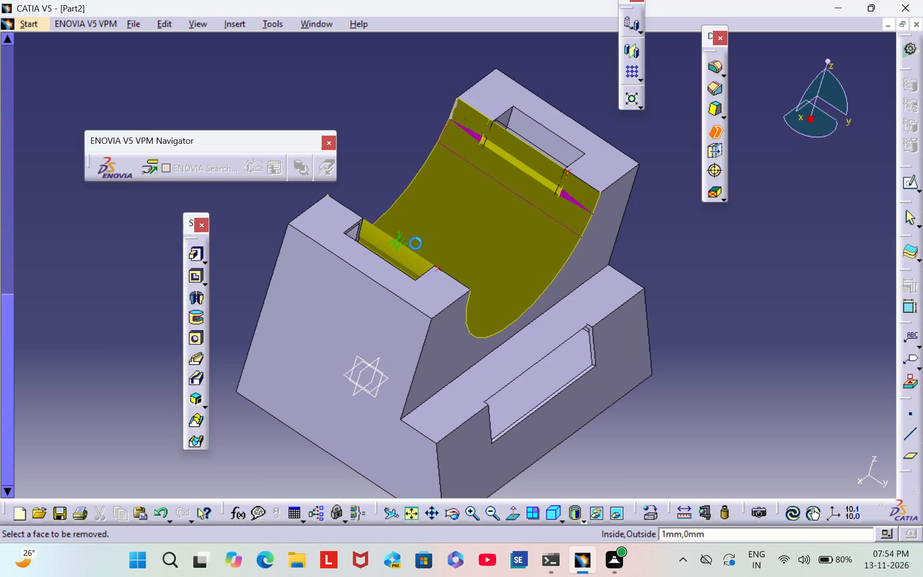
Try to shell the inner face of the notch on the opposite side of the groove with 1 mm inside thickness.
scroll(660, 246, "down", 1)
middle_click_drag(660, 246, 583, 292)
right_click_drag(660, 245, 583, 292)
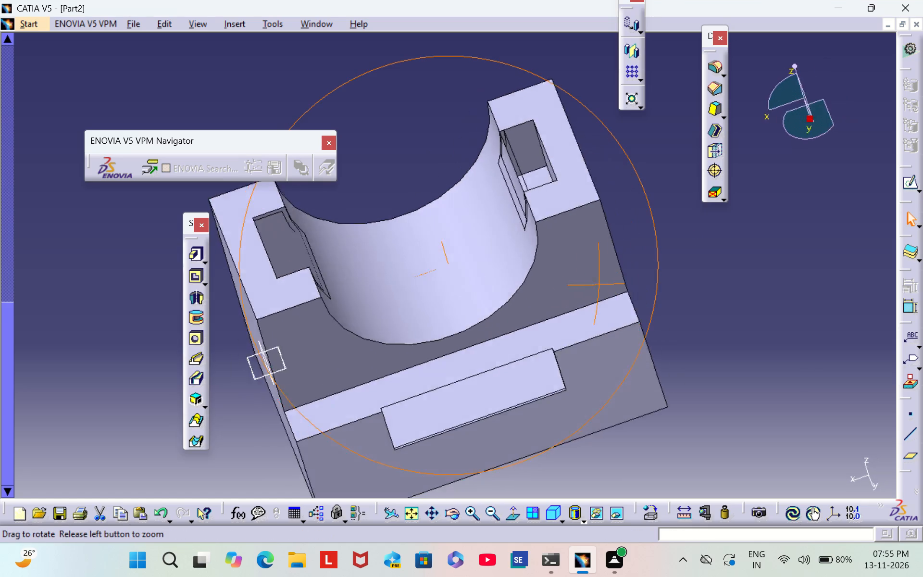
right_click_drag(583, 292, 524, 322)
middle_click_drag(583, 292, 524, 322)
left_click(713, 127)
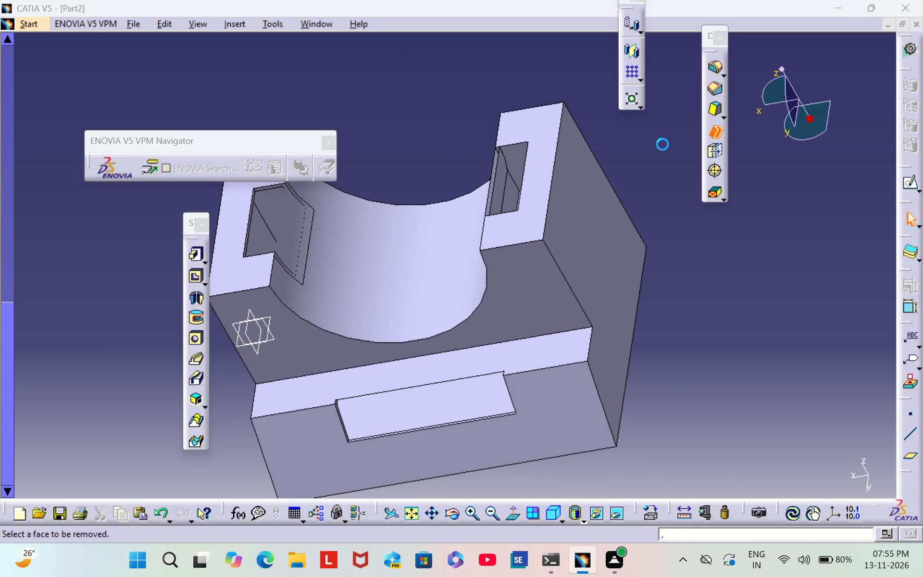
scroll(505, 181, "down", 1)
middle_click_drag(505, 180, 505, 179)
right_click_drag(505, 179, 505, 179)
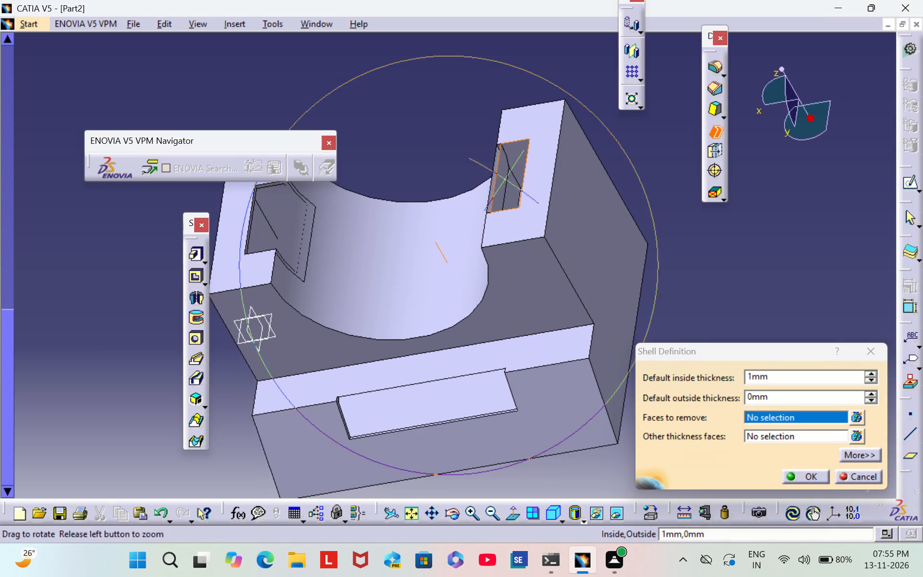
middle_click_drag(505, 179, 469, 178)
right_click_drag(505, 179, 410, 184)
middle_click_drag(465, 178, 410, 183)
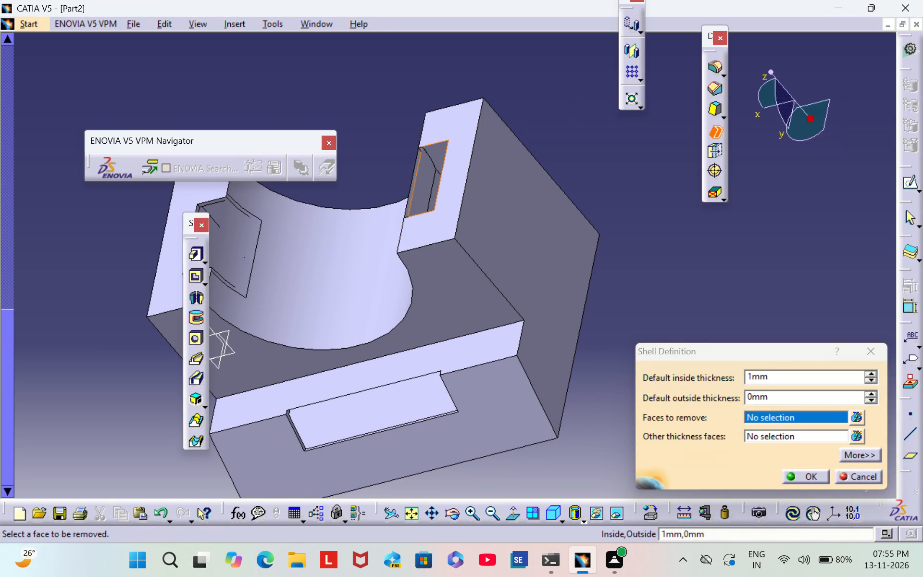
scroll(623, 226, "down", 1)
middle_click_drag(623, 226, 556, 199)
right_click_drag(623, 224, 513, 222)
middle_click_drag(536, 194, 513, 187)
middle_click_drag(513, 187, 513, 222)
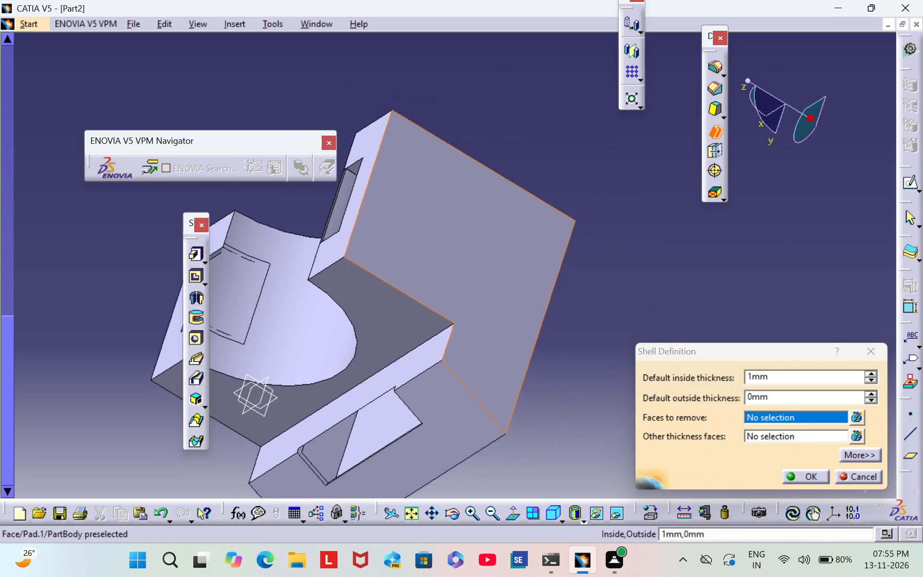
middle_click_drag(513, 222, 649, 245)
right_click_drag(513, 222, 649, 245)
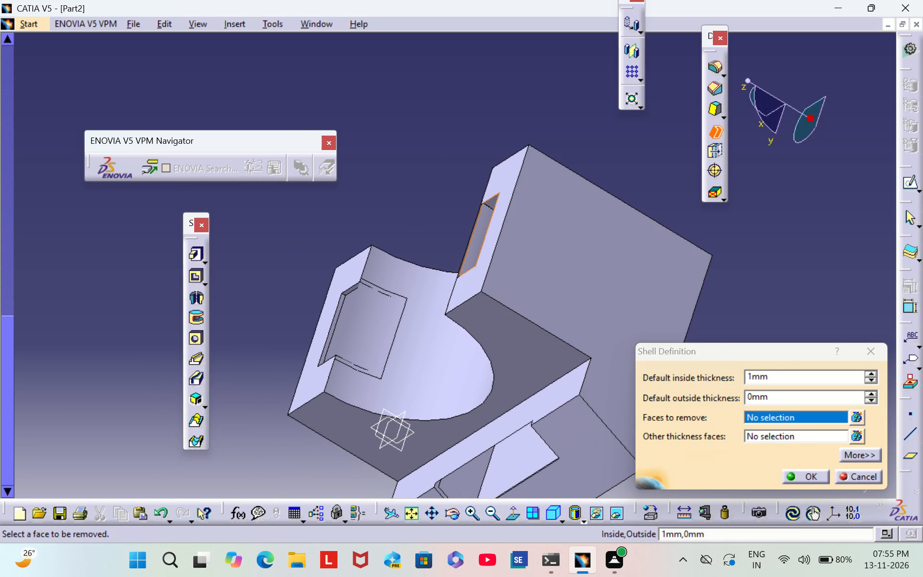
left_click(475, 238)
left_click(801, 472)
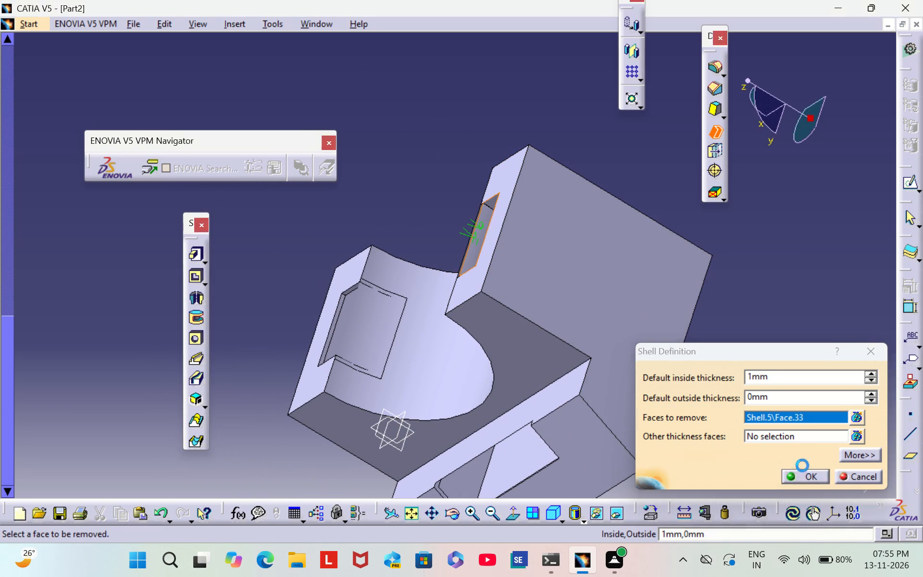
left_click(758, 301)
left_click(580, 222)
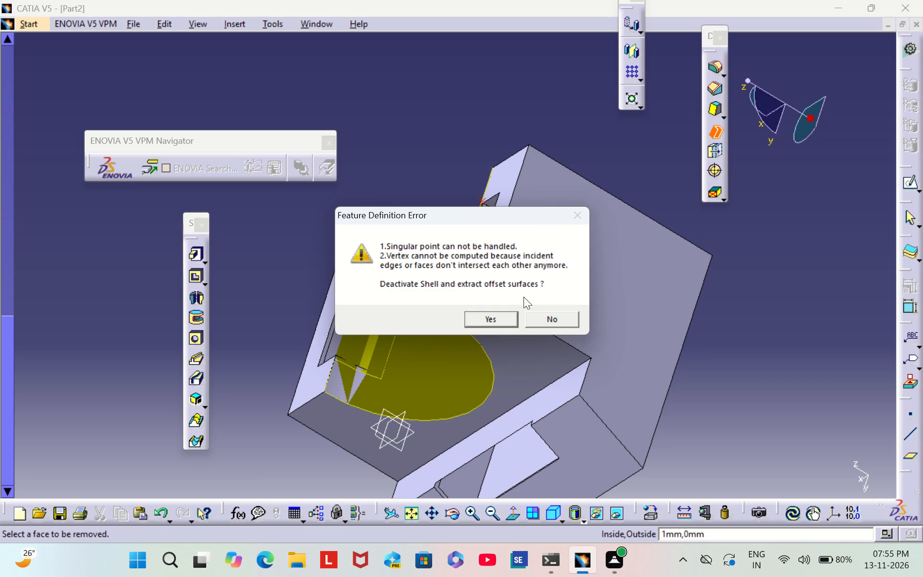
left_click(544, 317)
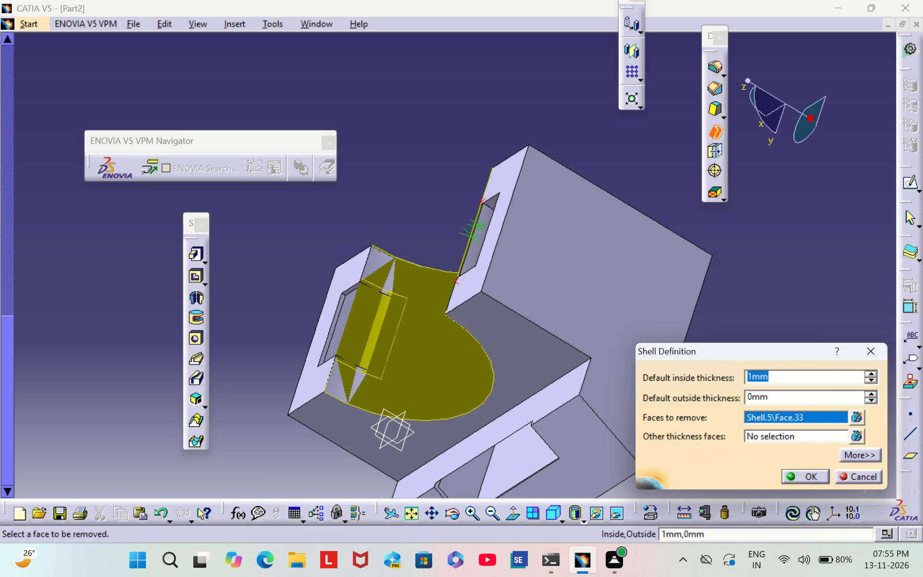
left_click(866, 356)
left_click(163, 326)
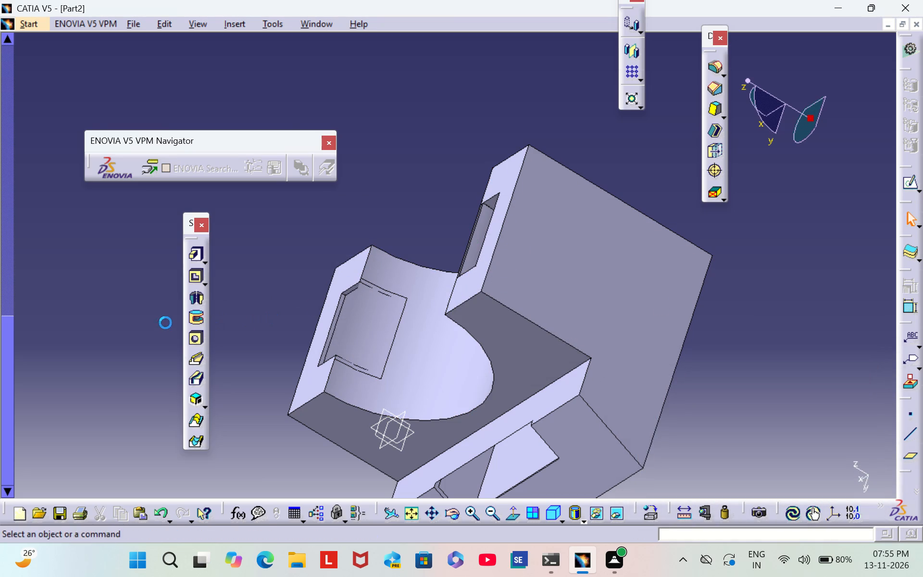
Delete the Shell.3 feature from the notch beside the groove and dismiss the update diagnosis.
scroll(167, 320, "down", 1)
middle_click_drag(167, 319, 262, 288)
right_click_drag(168, 317, 361, 304)
middle_click_drag(273, 288, 361, 304)
scroll(320, 289, "down", 1)
middle_click_drag(320, 288, 320, 287)
right_click_drag(320, 287, 510, 236)
middle_click_drag(320, 287, 371, 260)
middle_click_drag(461, 226, 422, 175)
scroll(461, 226, "down", 1)
middle_click_drag(427, 179, 431, 178)
scroll(427, 179, "down", 1)
right_click_drag(429, 179, 431, 178)
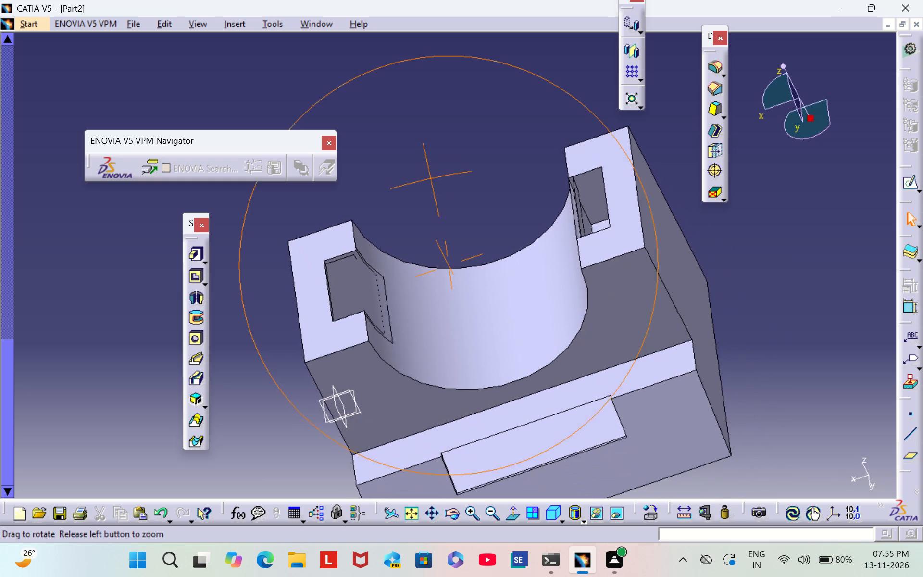
middle_click_drag(431, 178, 552, 201)
right_click_drag(431, 178, 552, 201)
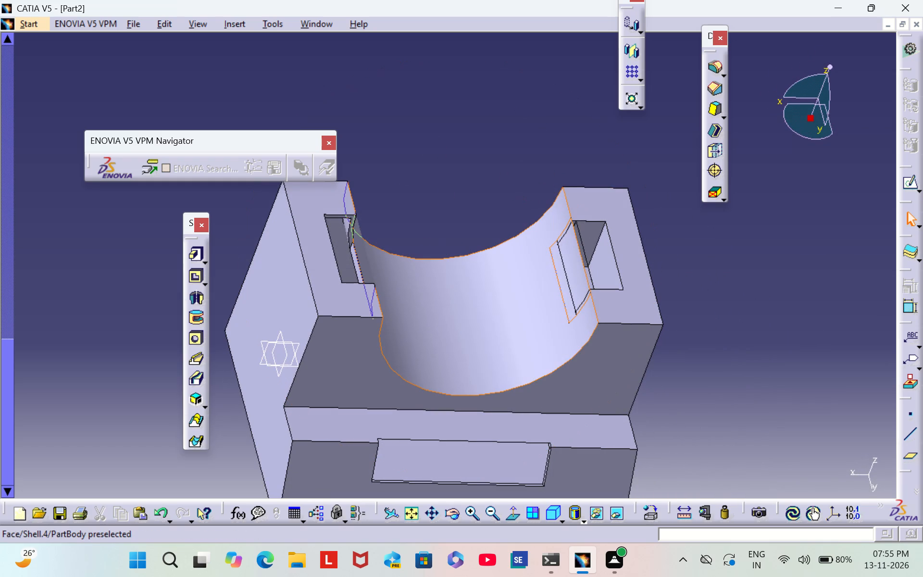
right_click(586, 260)
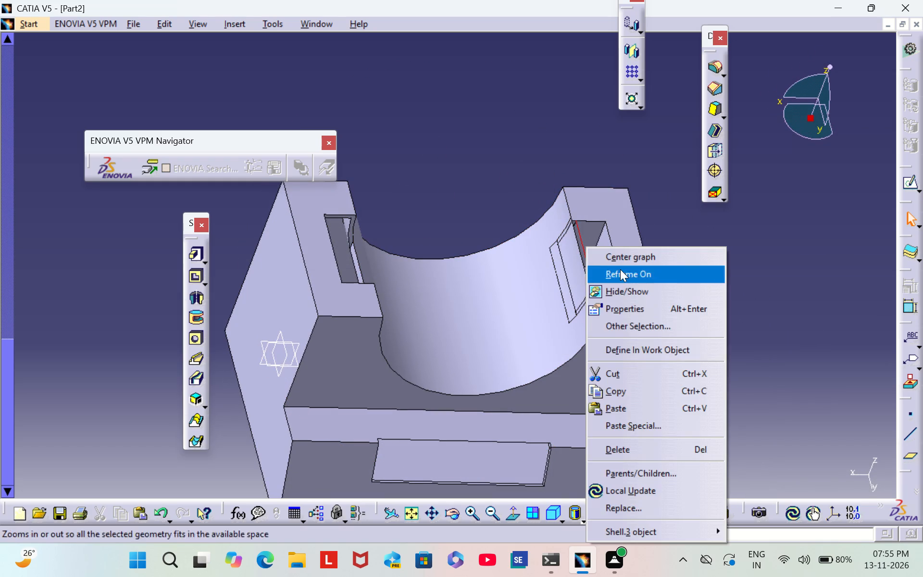
left_click(668, 448)
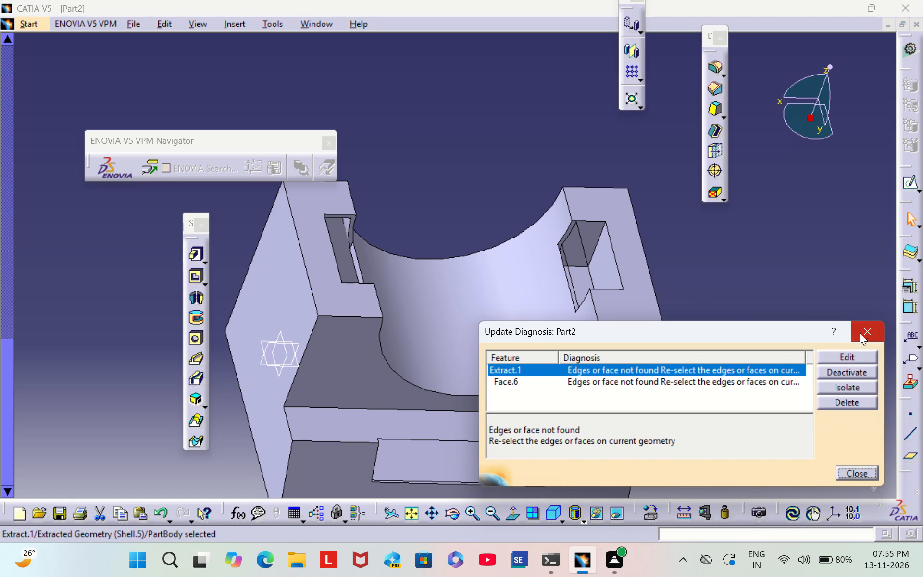
left_click(861, 331)
Delete the Shell.4 feature at the same notch together with all its children.
right_click(580, 252)
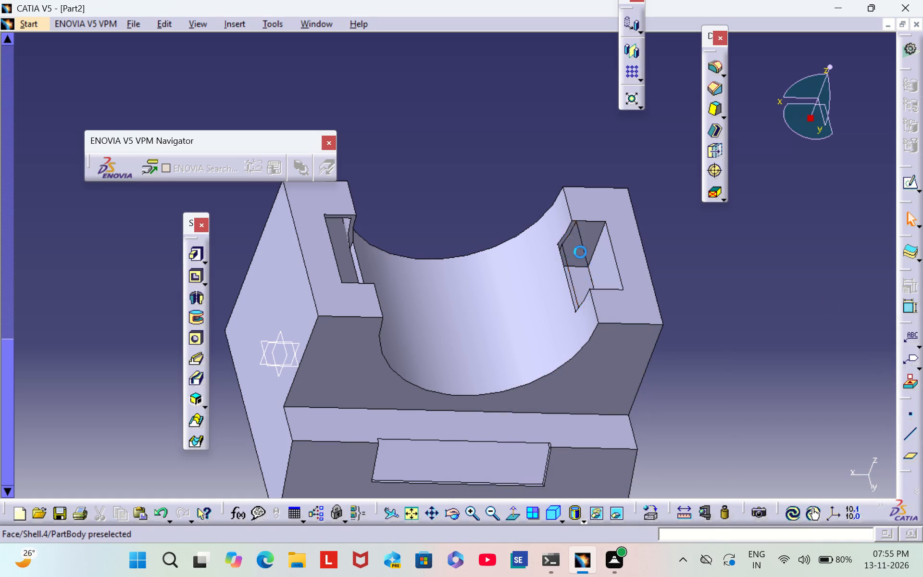
left_click(679, 452)
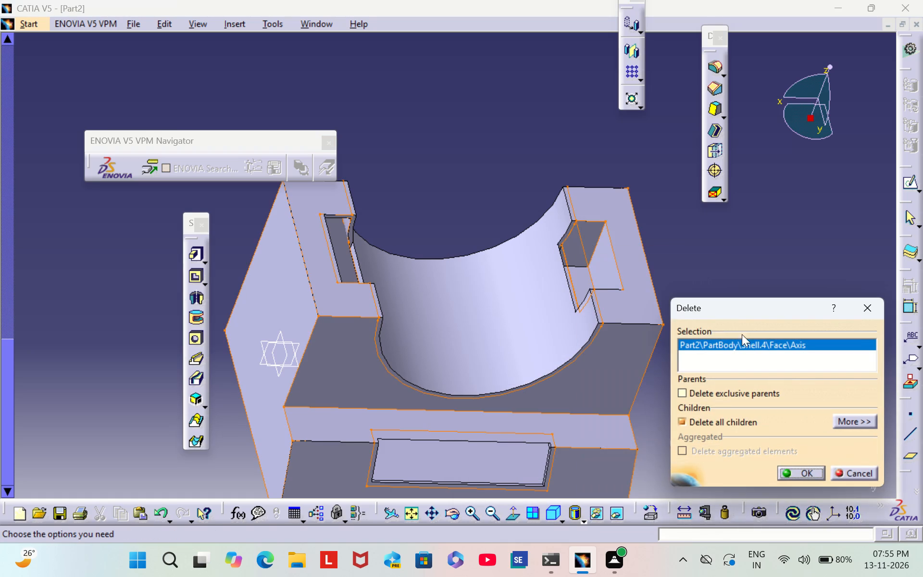
left_click(806, 470)
Set the fill colour of the foot's front face, around the pocket opening, to dark red.
scroll(757, 327, "down", 1)
middle_click_drag(757, 327, 757, 326)
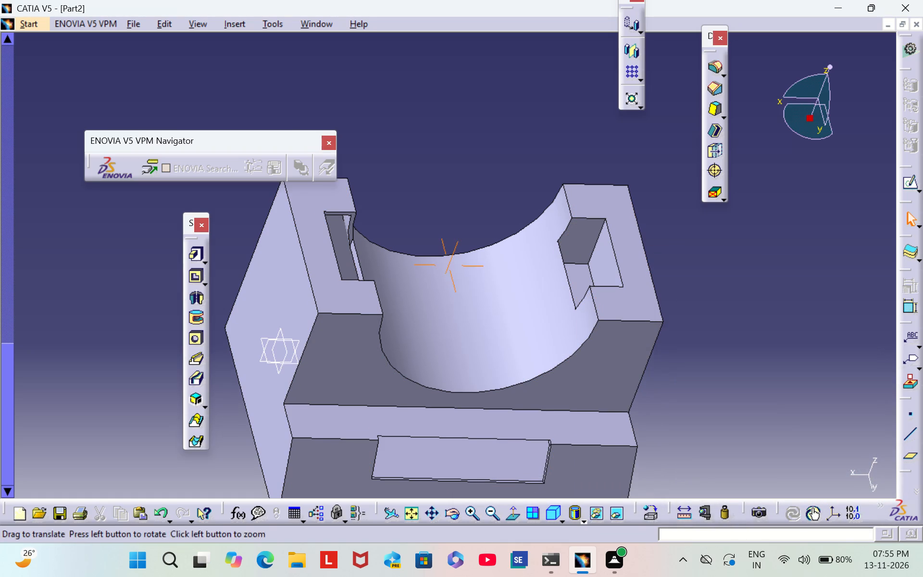
scroll(757, 326, "down", 1)
middle_click_drag(757, 326, 566, 240)
right_click_drag(757, 326, 542, 262)
right_click(566, 240)
middle_click(566, 240)
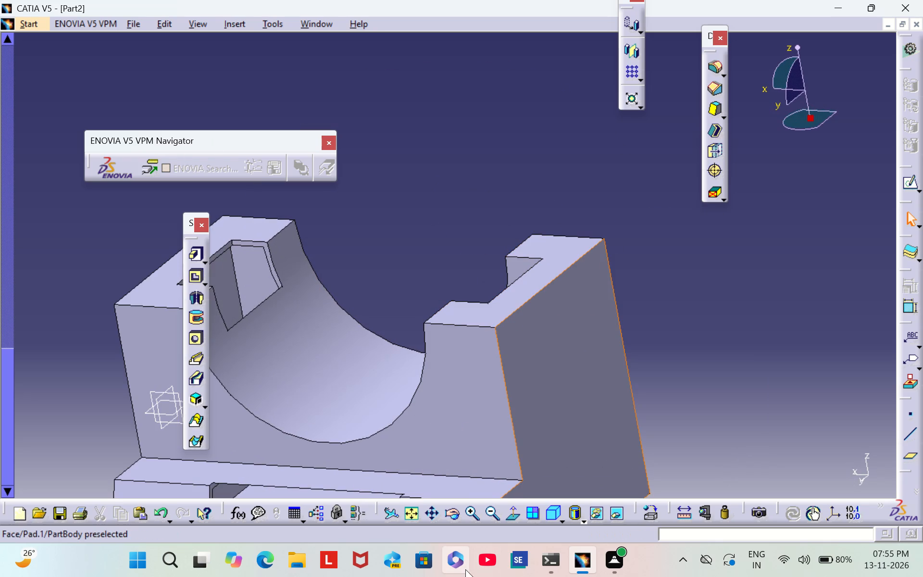
triple_click(490, 513)
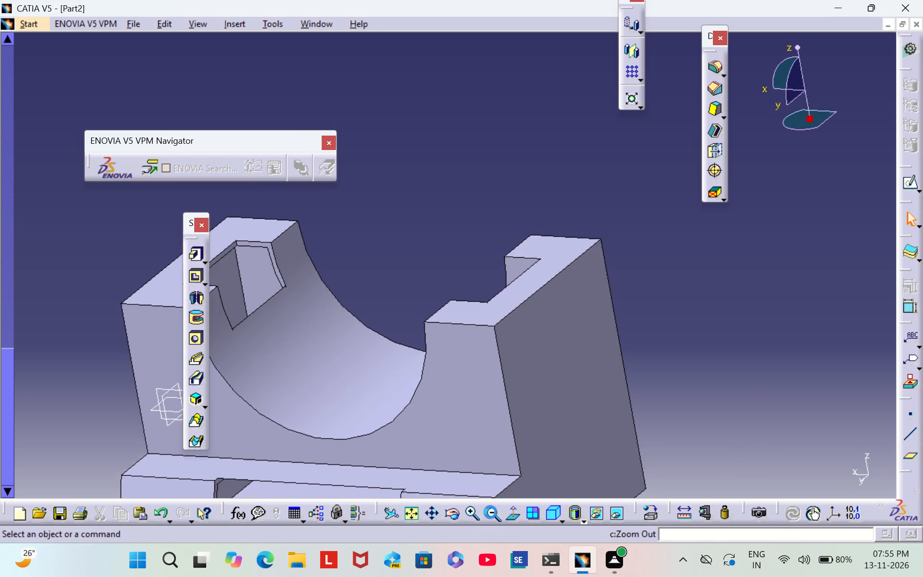
left_click(490, 512)
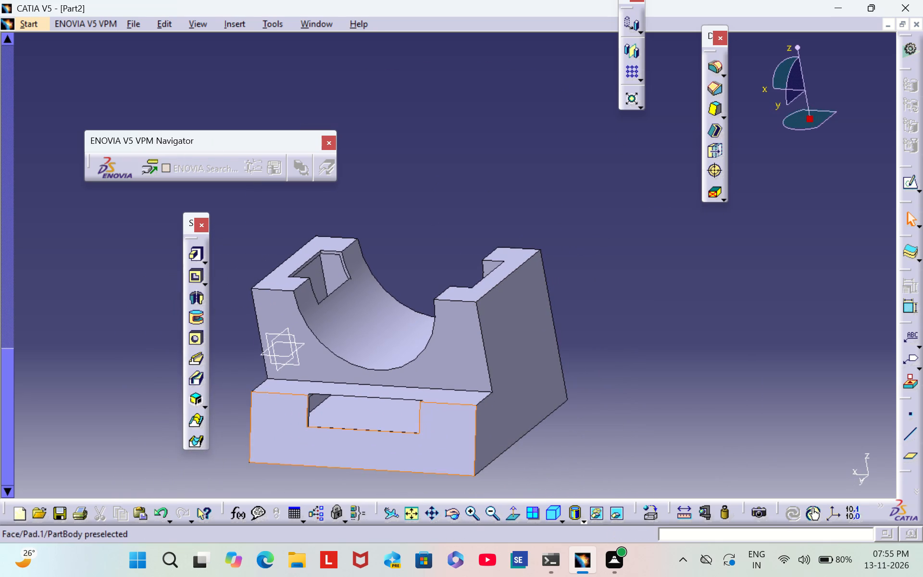
right_click(446, 438)
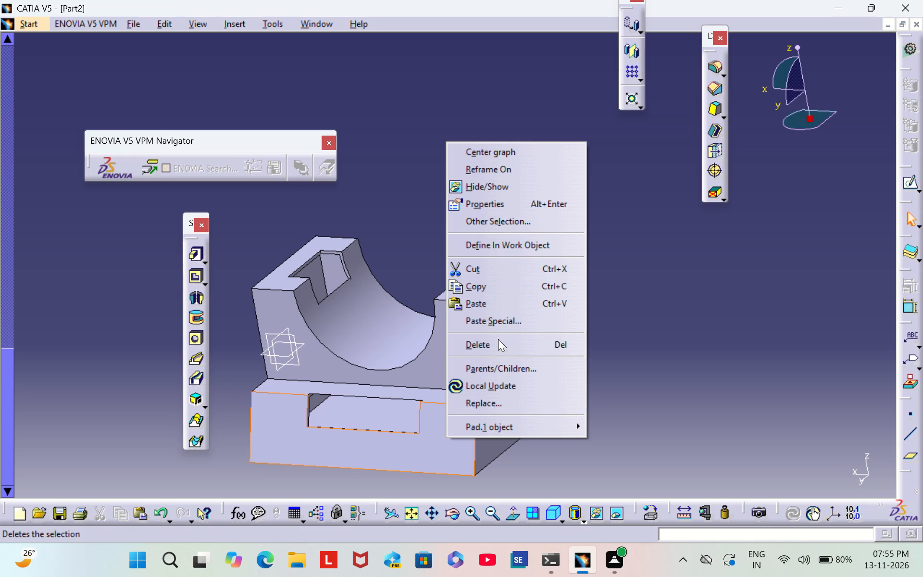
left_click(531, 202)
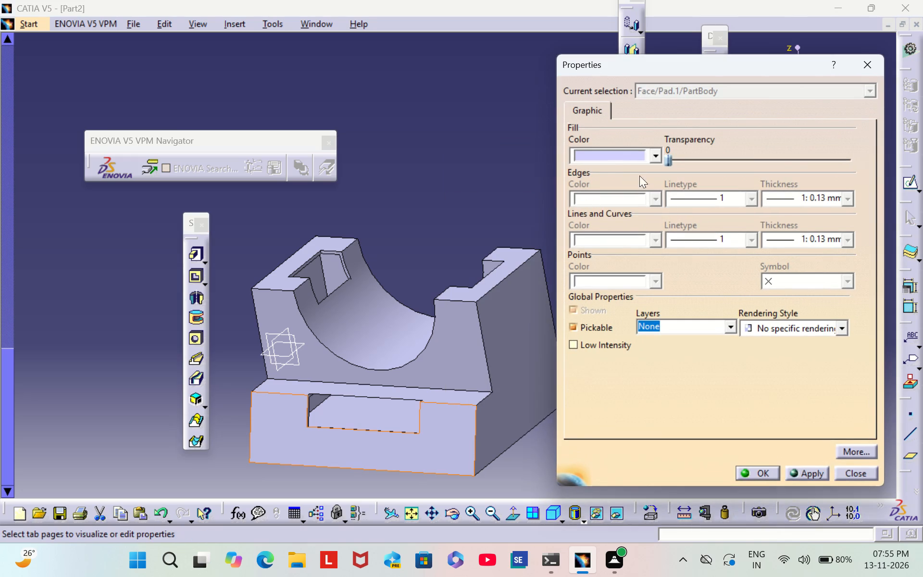
left_click(614, 155)
left_click(644, 374)
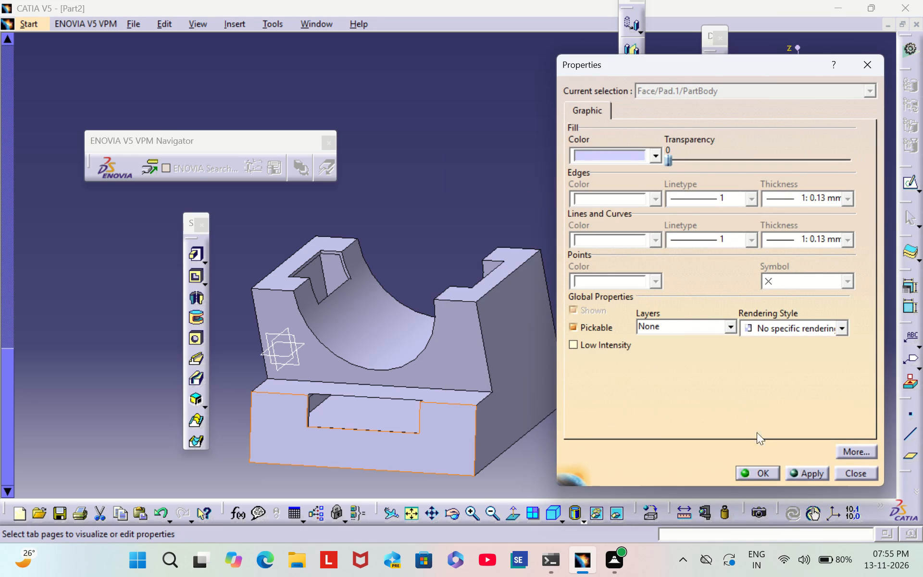
left_click(759, 476)
left_click(740, 413)
Set the fill colour of the large side face adjoining the red foot face to dark red.
right_click(535, 385)
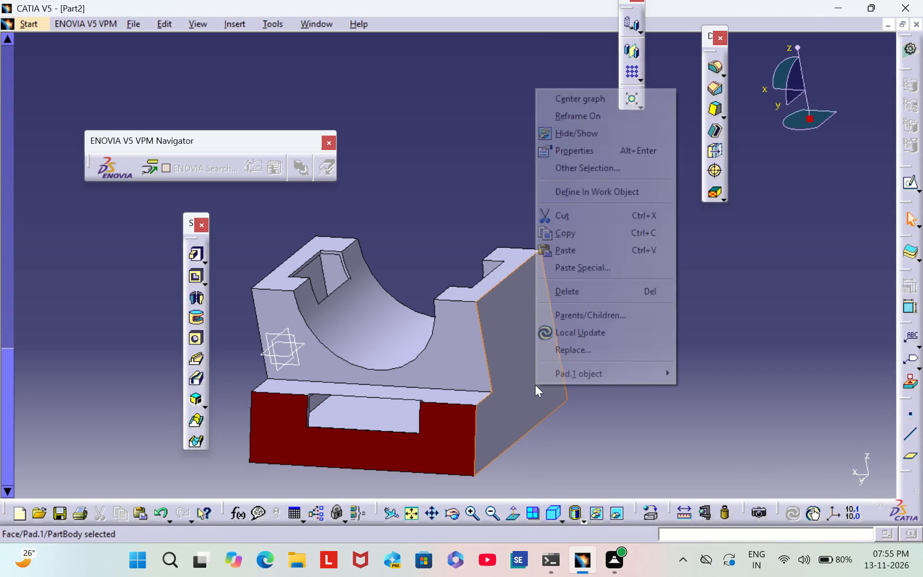
left_click(595, 155)
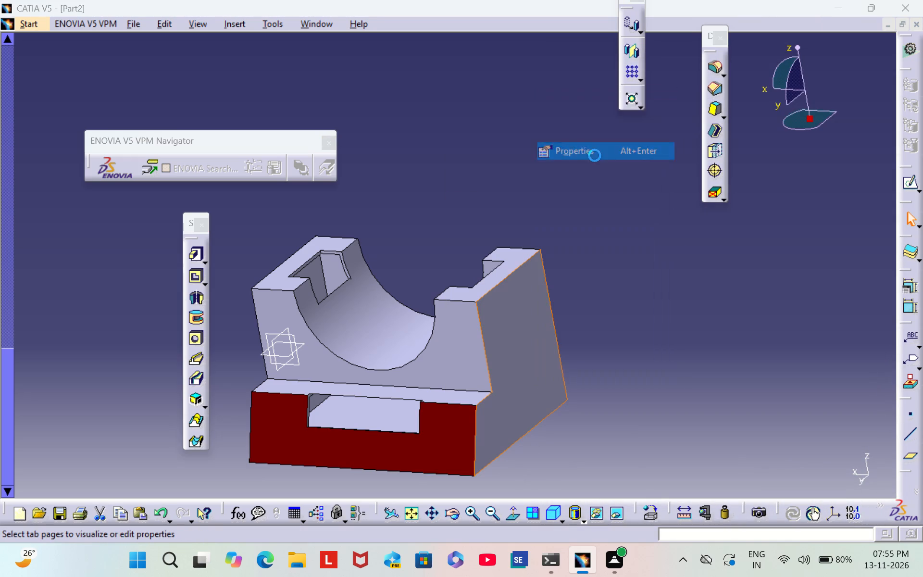
left_click(622, 154)
left_click(633, 374)
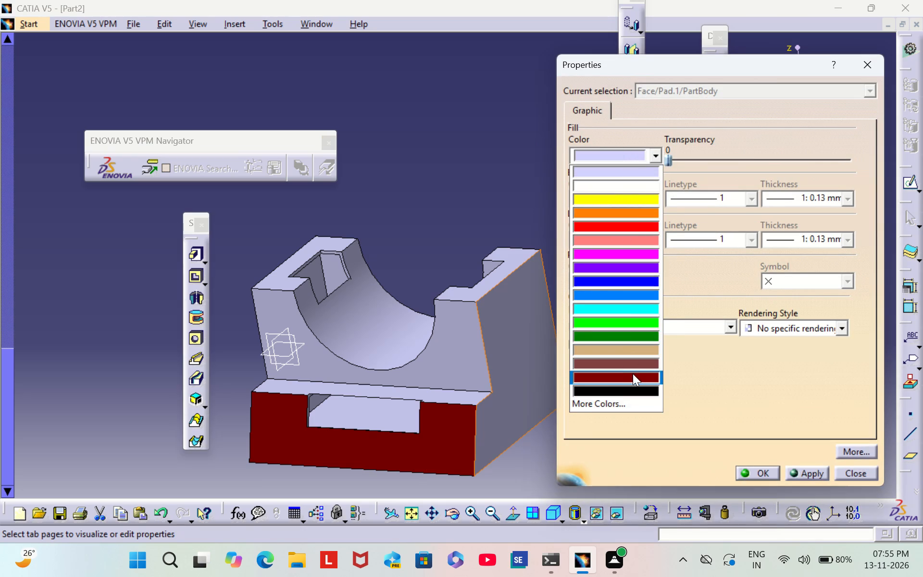
left_click(763, 470)
left_click(654, 381)
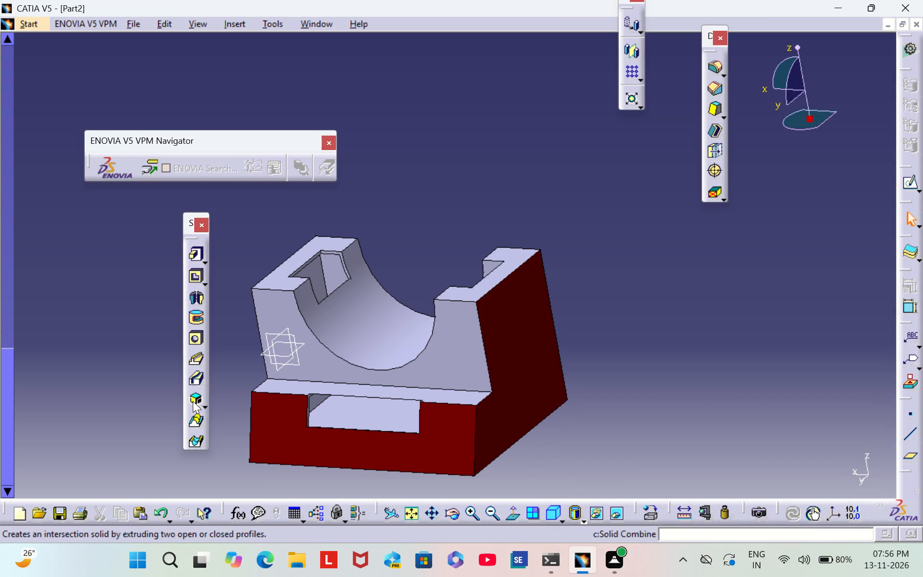
Set the fill colour of the block's opposite large side face to dark red.
scroll(164, 382, "down", 1)
middle_click_drag(164, 382, 489, 309)
right_click_drag(164, 382, 488, 307)
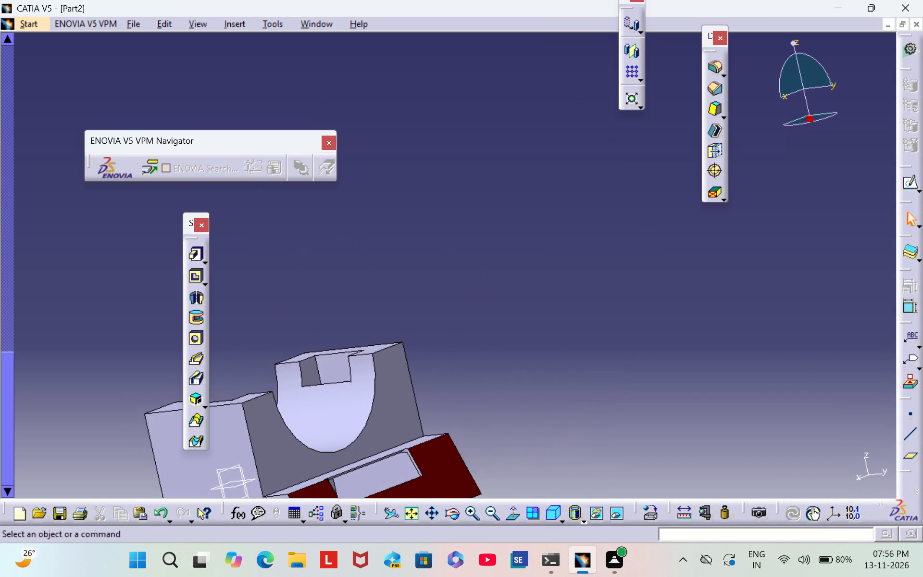
middle_click_drag(463, 378, 597, 240)
right_click(323, 336)
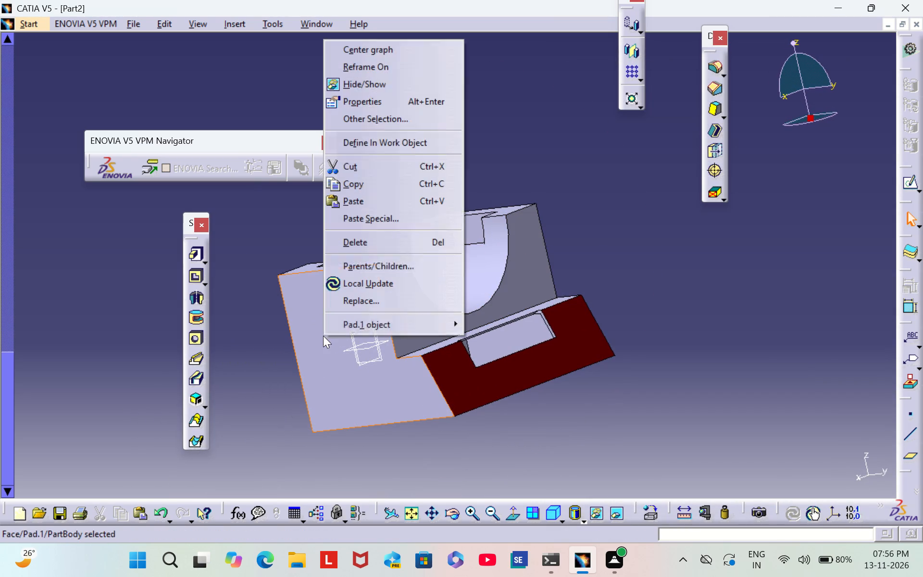
left_click(401, 101)
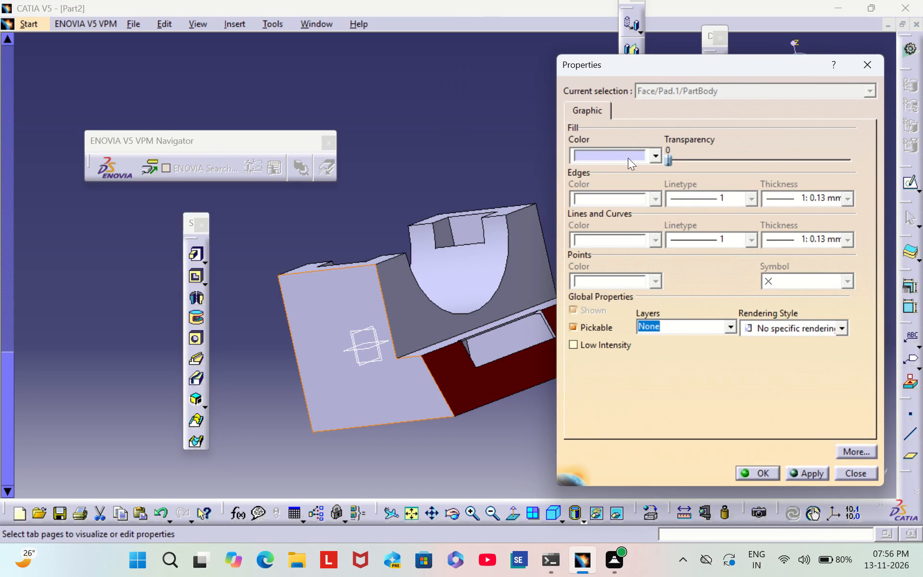
left_click(628, 157)
left_click(638, 377)
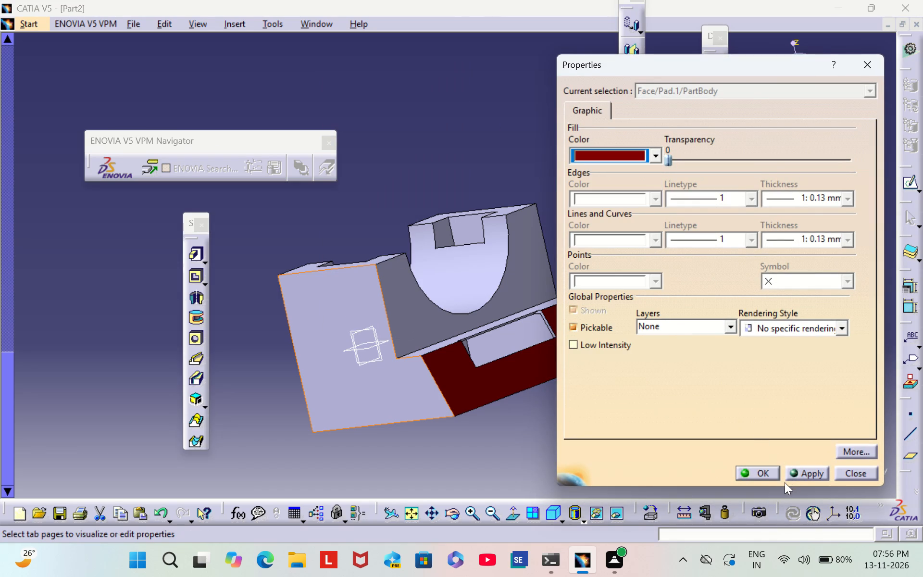
left_click(766, 472)
left_click(721, 384)
Set the fill colour of the block's rear face, where the groove opens opposite the foot, to dark red.
scroll(261, 363, "down", 1)
middle_click_drag(261, 362, 550, 351)
right_click_drag(262, 362, 550, 351)
right_click(504, 356)
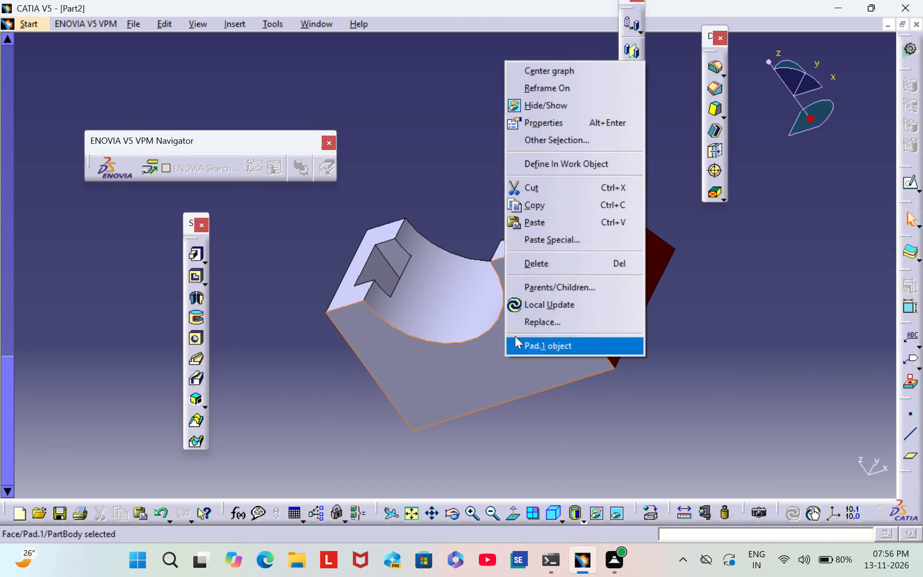
left_click(560, 119)
left_click(641, 159)
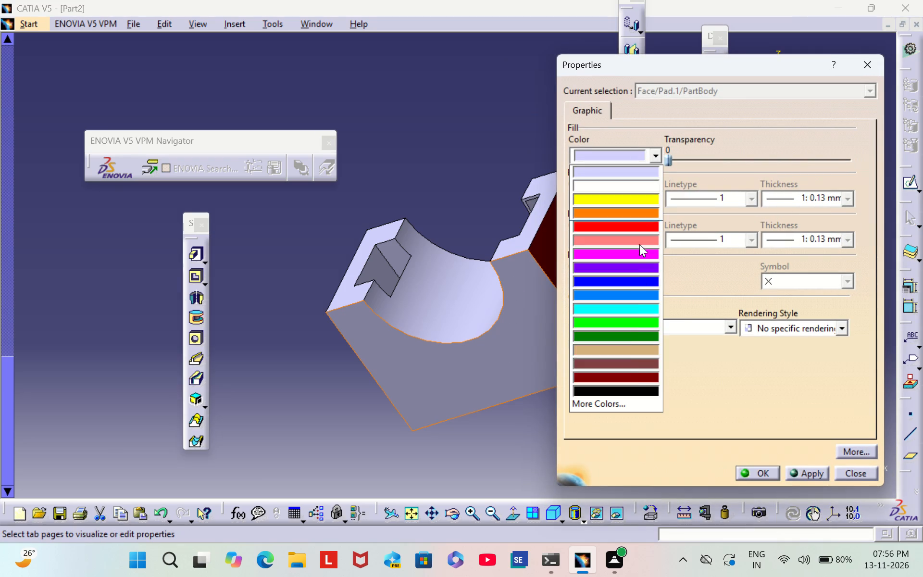
left_click(630, 380)
left_click(755, 473)
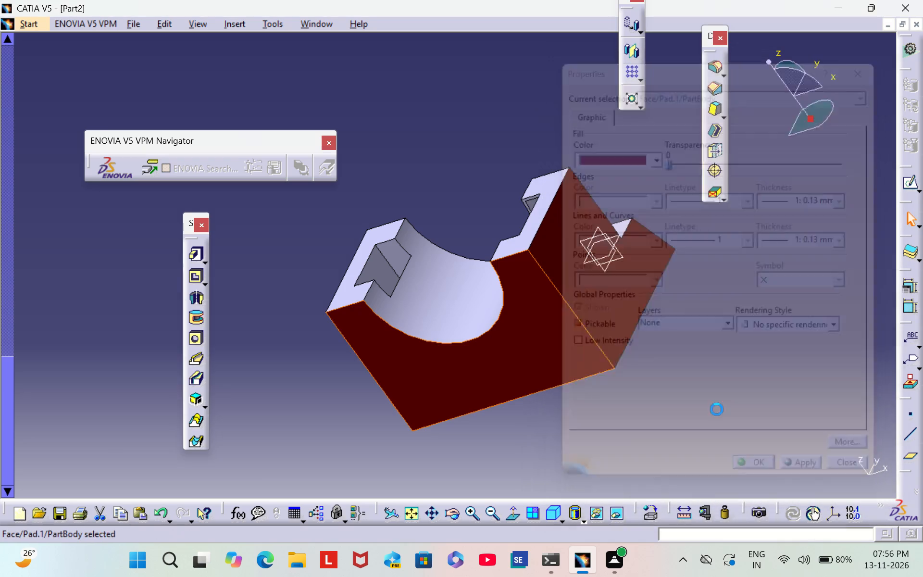
left_click(713, 404)
Set the fill colour of the groove's curved face to dark red.
right_click(439, 304)
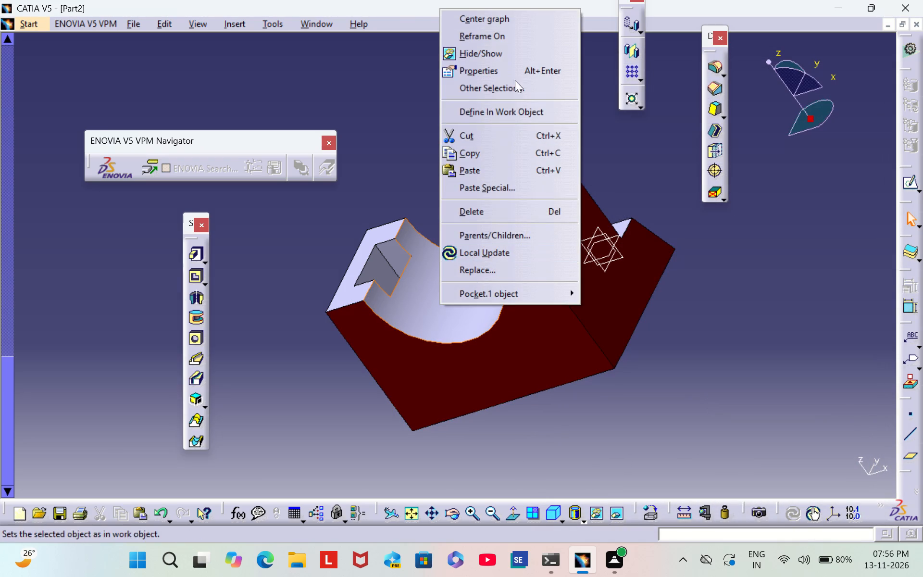
left_click(515, 75)
left_click(617, 159)
left_click(630, 374)
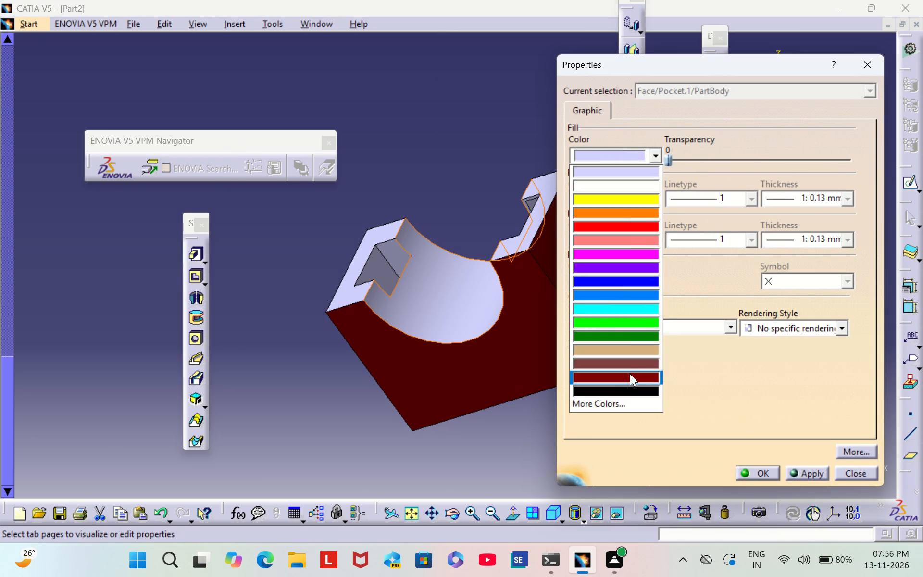
left_click(753, 473)
left_click(723, 425)
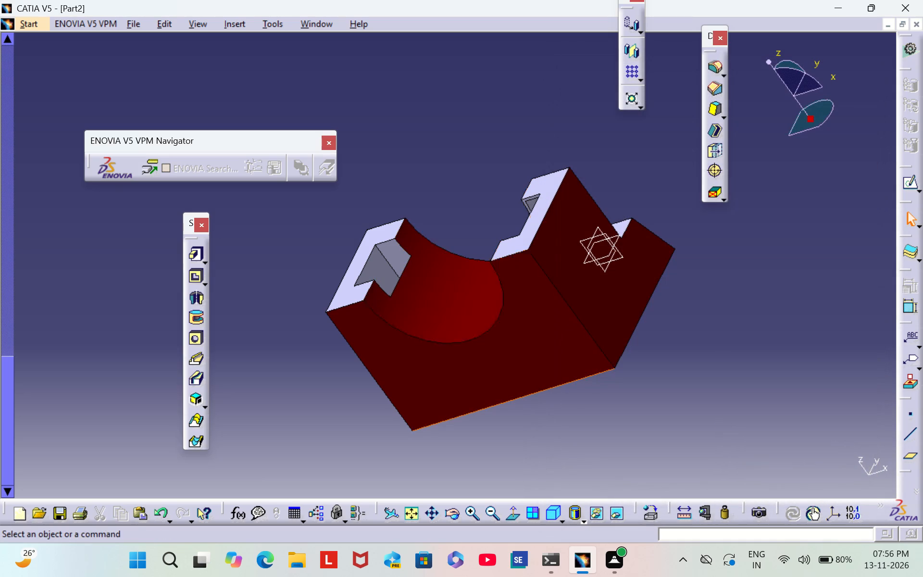
Set the fill colour of the notched top face on the side of the groove away from the foot plane symbol to dark red.
right_click(353, 267)
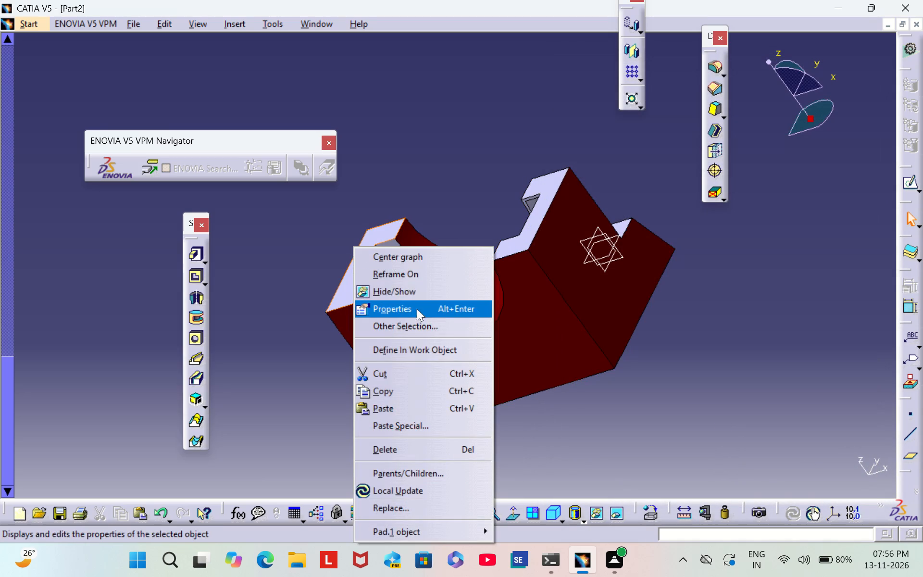
left_click(418, 307)
left_click(606, 153)
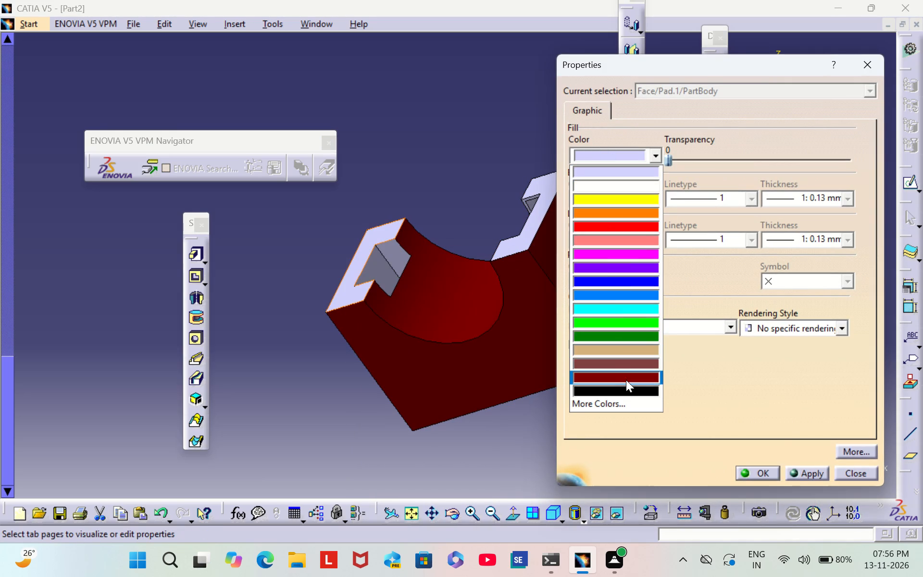
left_click(626, 380)
left_click(760, 469)
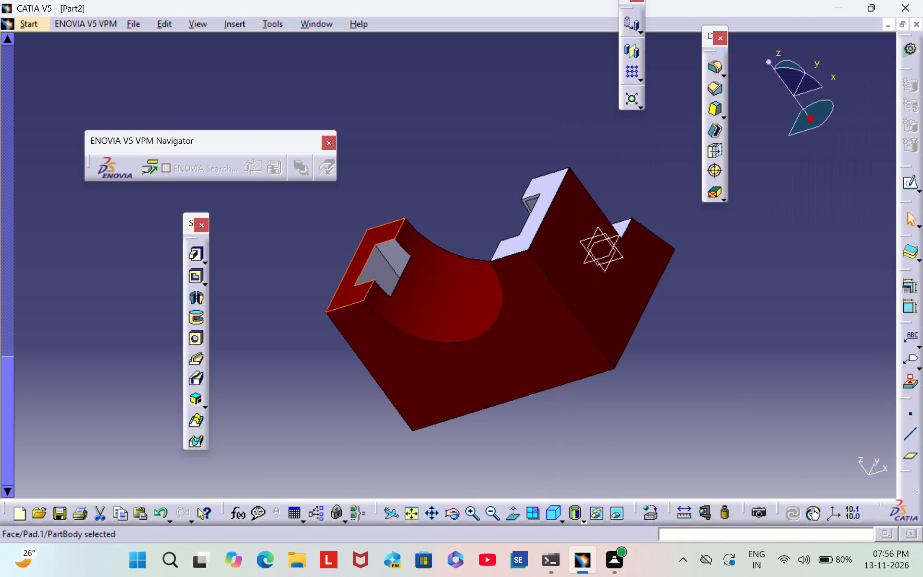
left_click(737, 402)
Set the fill colour of the remaining light notched top face, across the groove, to dark red.
right_click(529, 224)
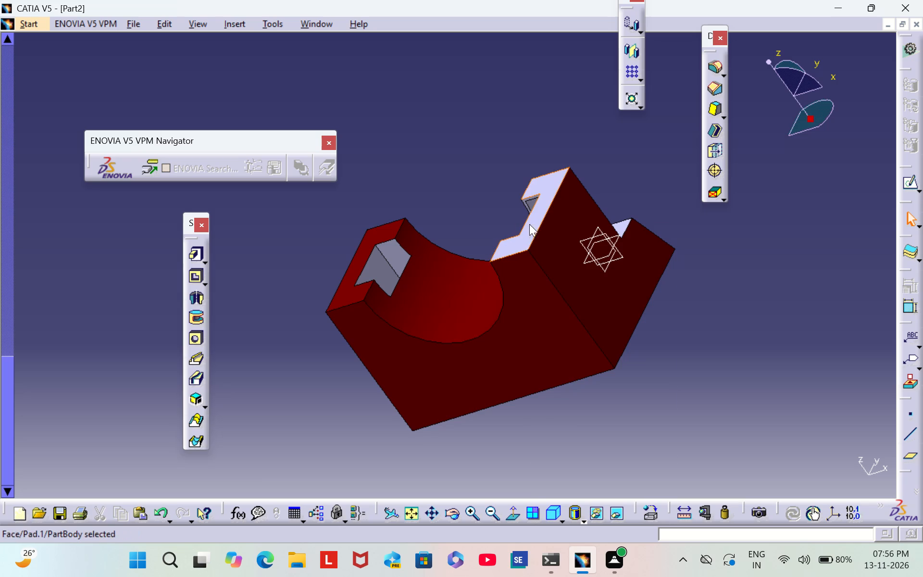
left_click(628, 291)
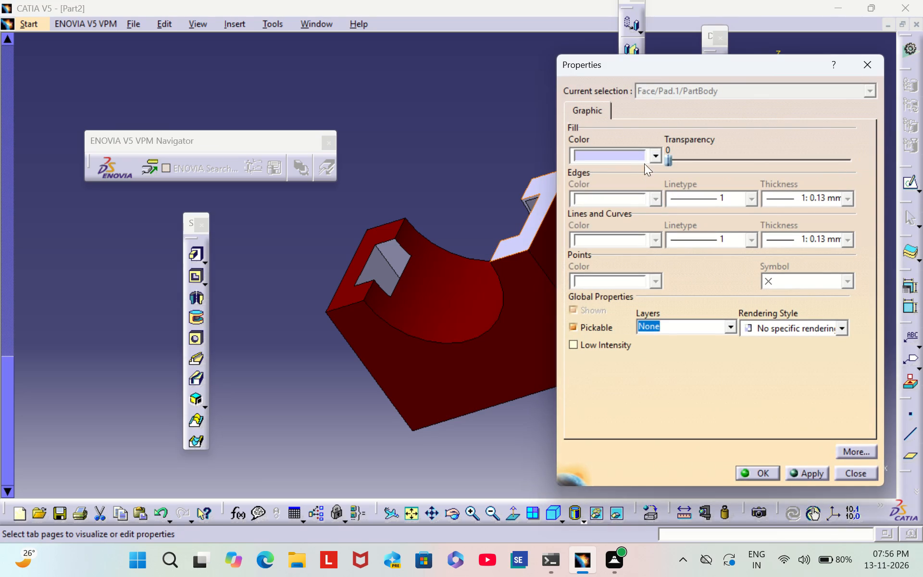
left_click(644, 159)
left_click(646, 375)
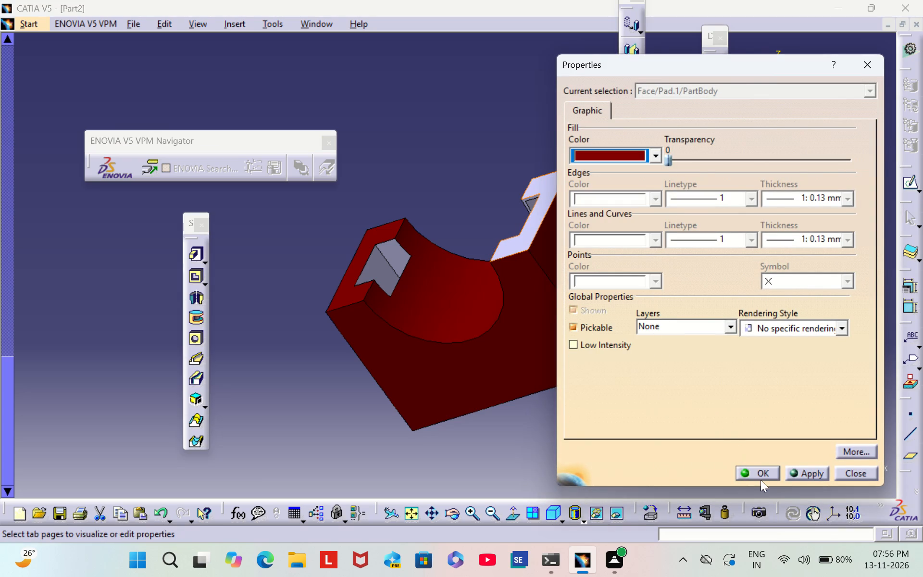
left_click(761, 469)
left_click(734, 423)
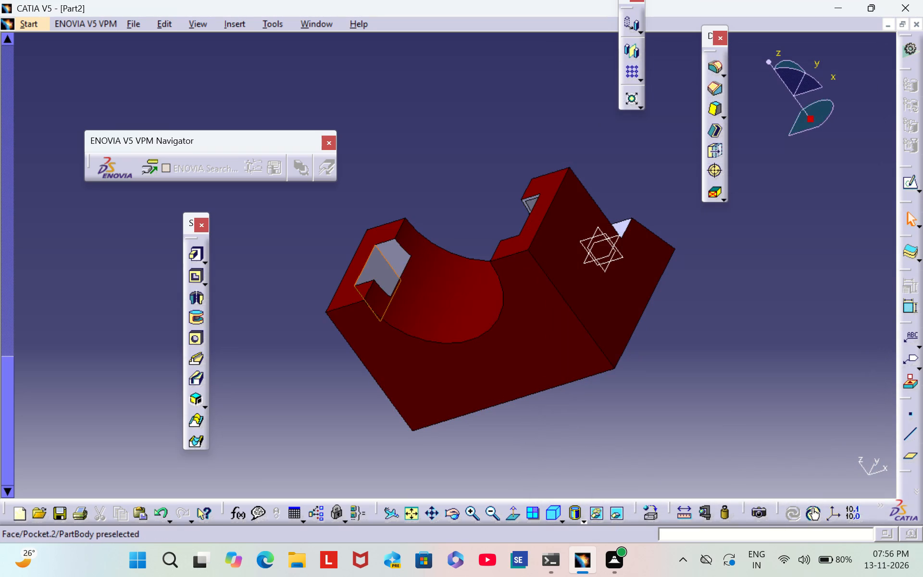
Set the fill colour of the angled Pocket.2 wall inside the side notch beside the groove to dark red.
right_click(384, 272)
left_click(432, 304)
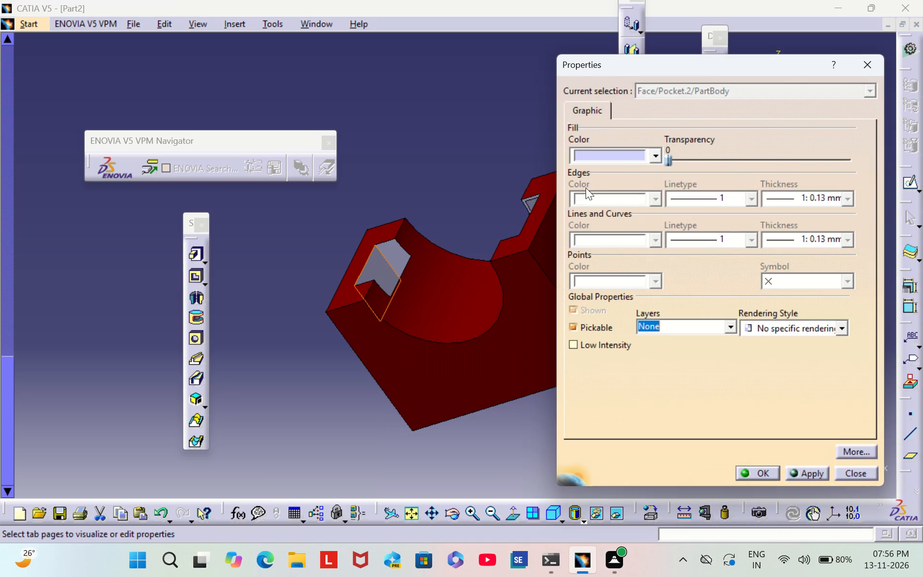
left_click(624, 155)
left_click(633, 377)
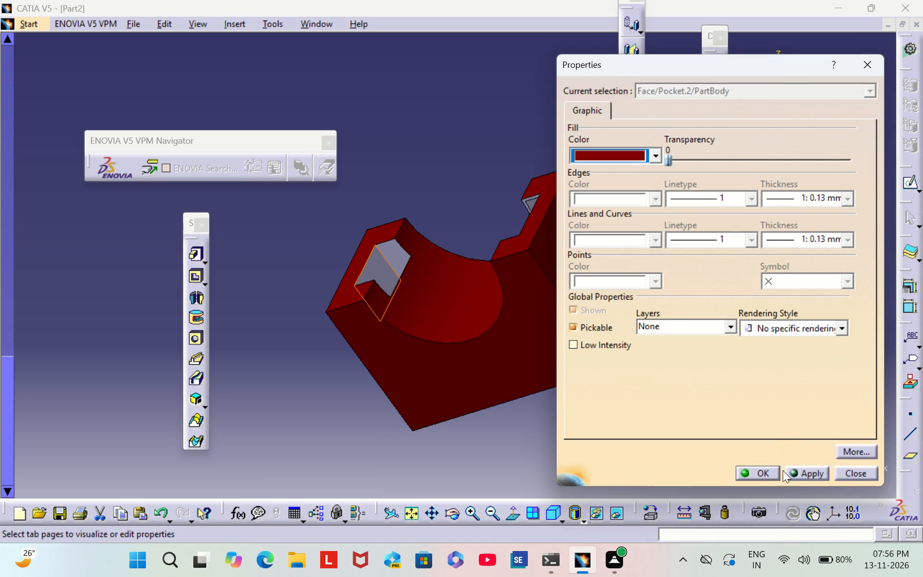
left_click(759, 468)
left_click(729, 405)
Set the fill colour of the inner Shell.1 wall seen through the side notch's opening to dark red.
middle_click_drag(226, 379, 230, 377)
scroll(226, 379, "down", 1)
right_click_drag(227, 378, 230, 377)
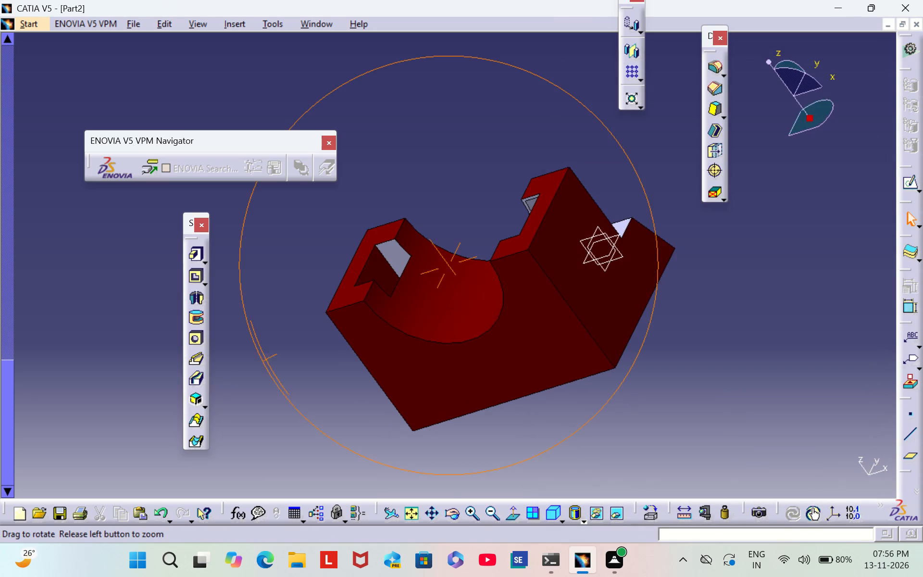
right_click_drag(230, 377, 486, 351)
middle_click_drag(230, 377, 486, 351)
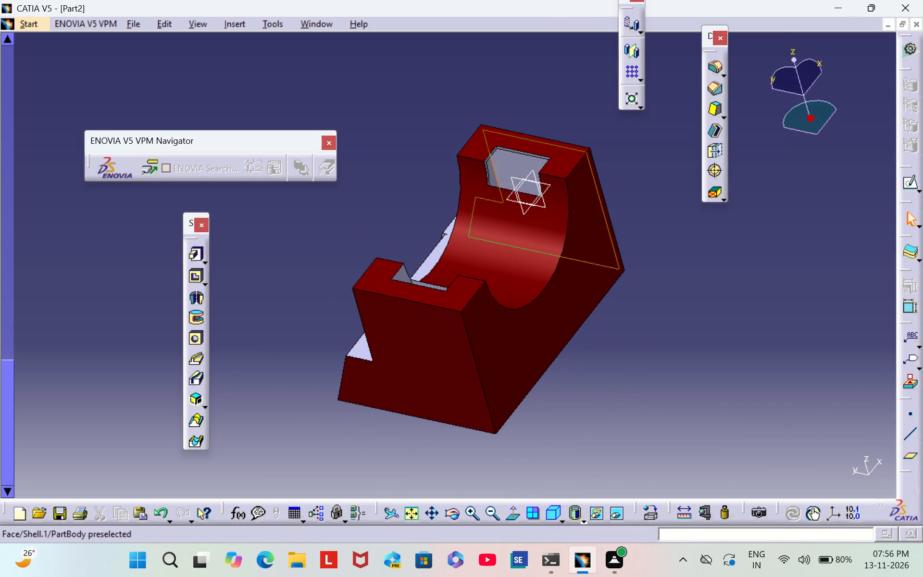
right_click(508, 168)
left_click(565, 235)
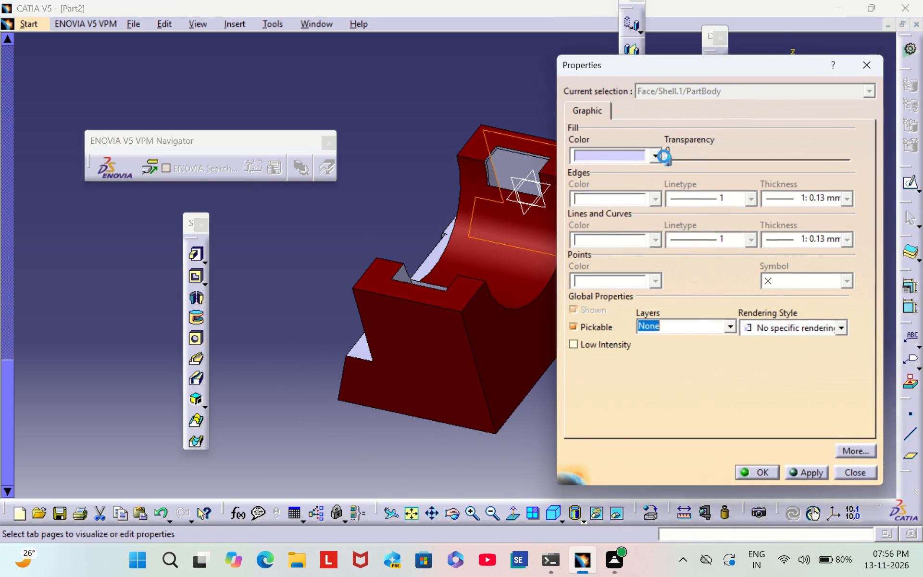
left_click(649, 150)
left_click(630, 377)
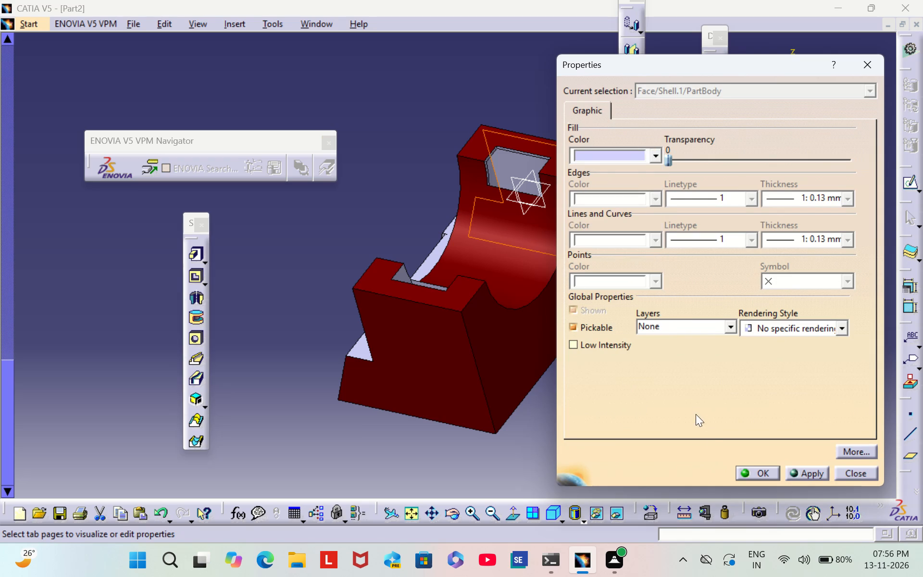
left_click(749, 474)
left_click(752, 330)
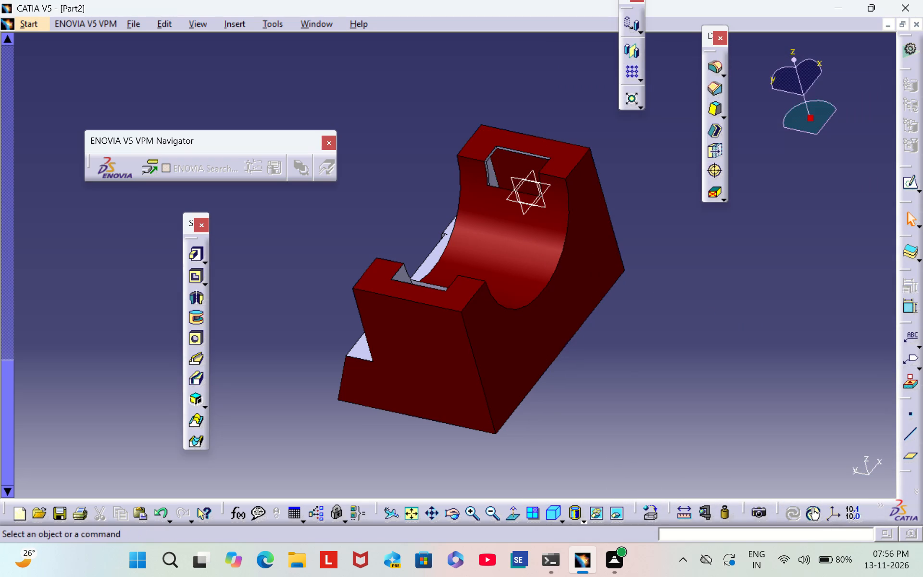
Set the fill colour of the block's front face around the groove opening, above the foot, to dark red.
scroll(282, 347, "down", 2)
middle_click_drag(282, 347, 591, 349)
right_click_drag(282, 346, 591, 348)
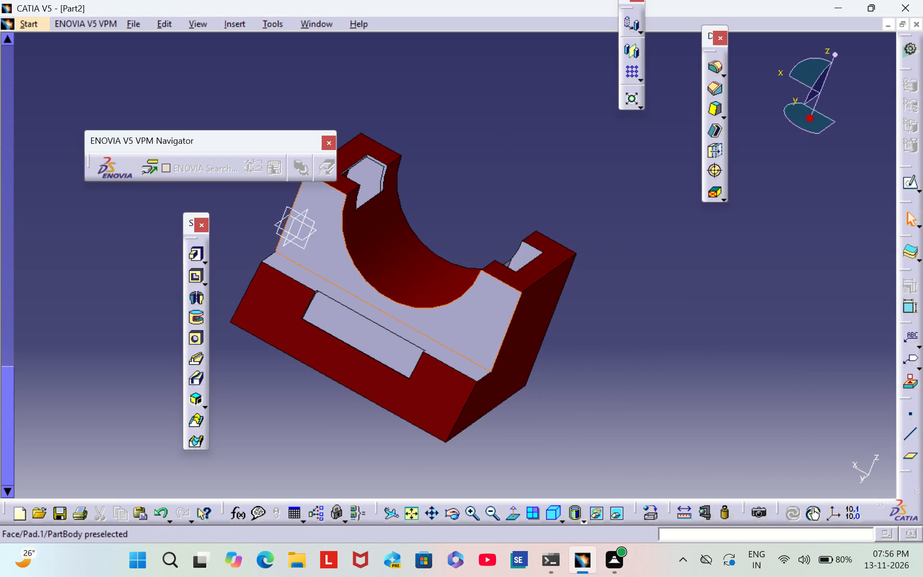
right_click(478, 336)
left_click(549, 96)
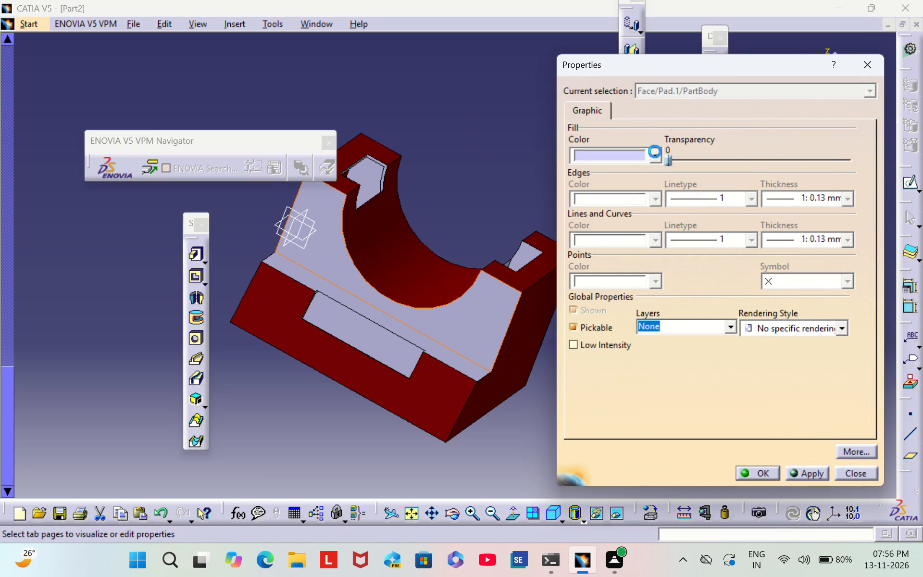
left_click(655, 151)
left_click(609, 379)
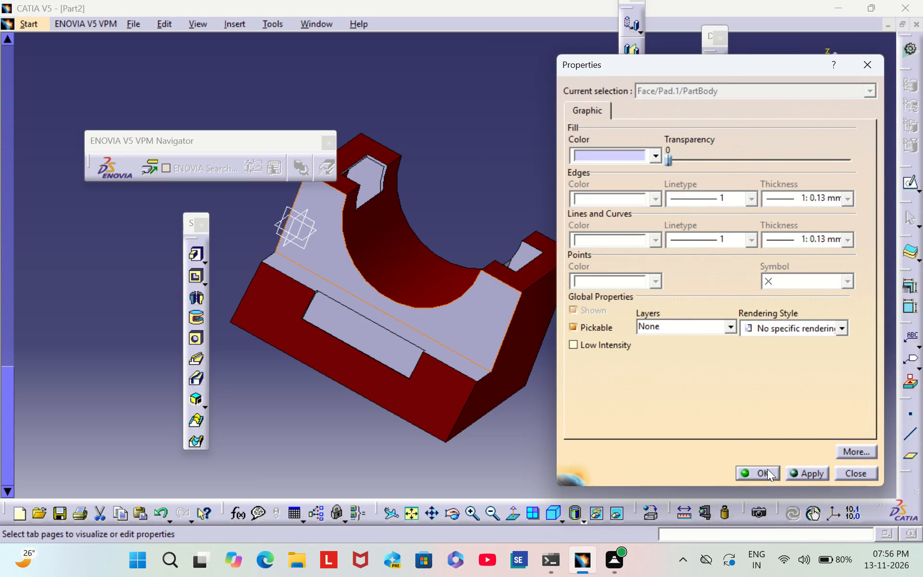
left_click(767, 469)
left_click(712, 398)
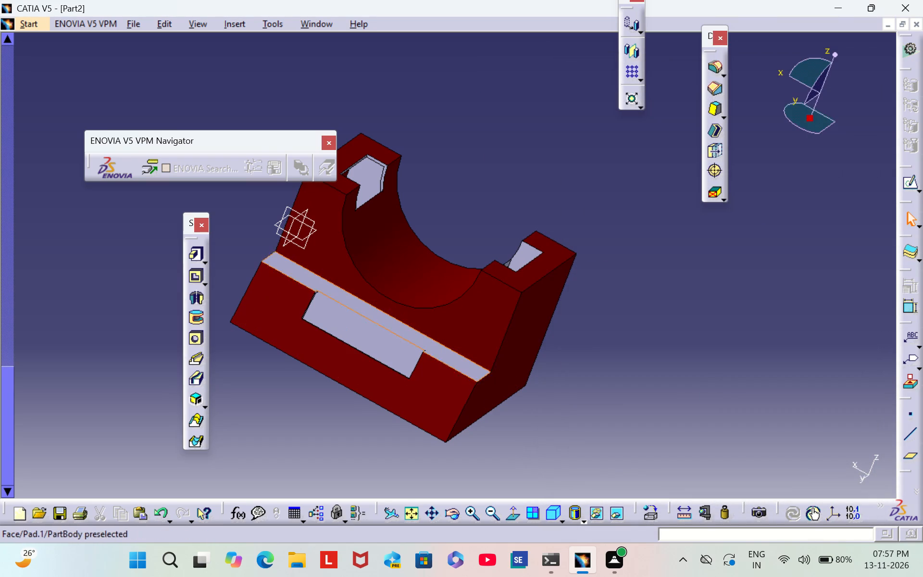
Set the fill colour of the inner Shell.1 face seen through the foot pocket to dark red.
scroll(431, 226, "down", 2)
middle_click_drag(431, 226, 314, 328)
right_click_drag(431, 226, 315, 326)
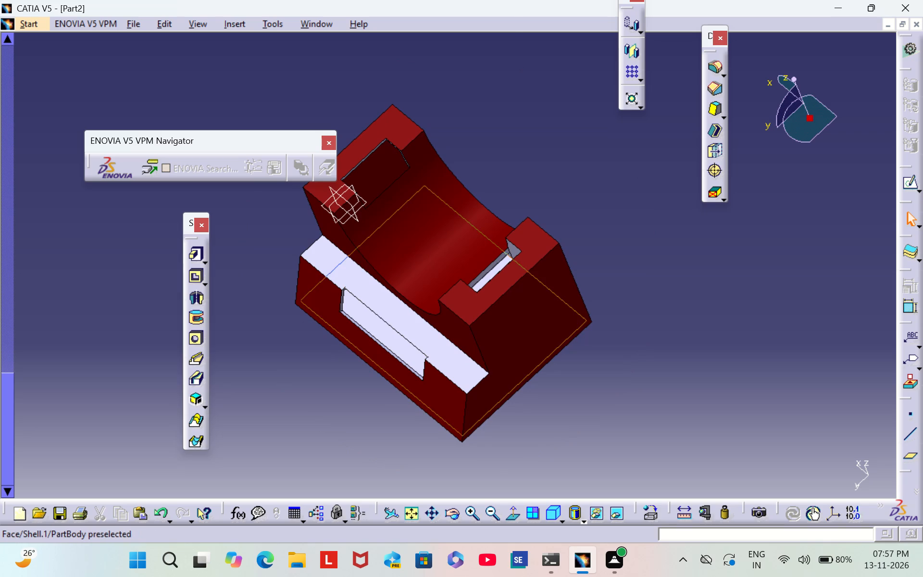
right_click(373, 320)
left_click(458, 89)
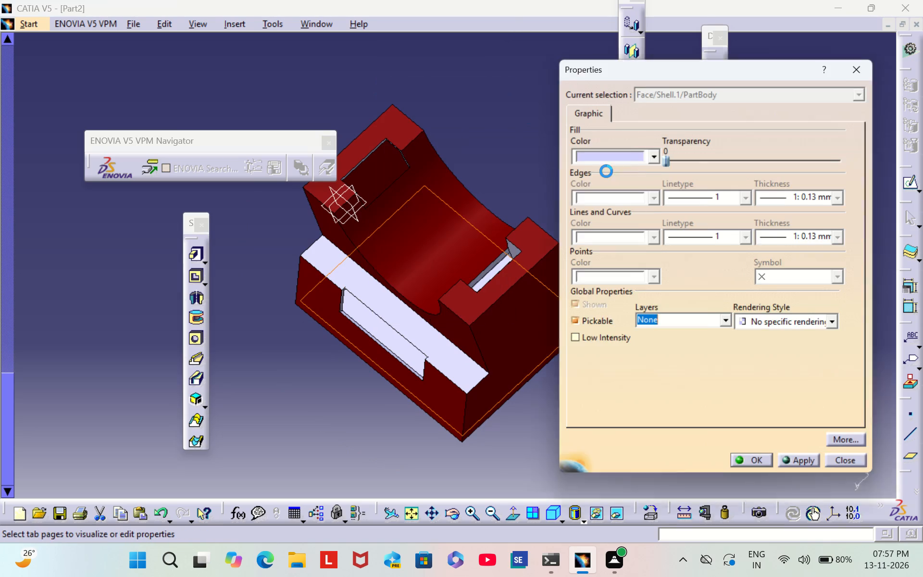
left_click(610, 159)
left_click(612, 374)
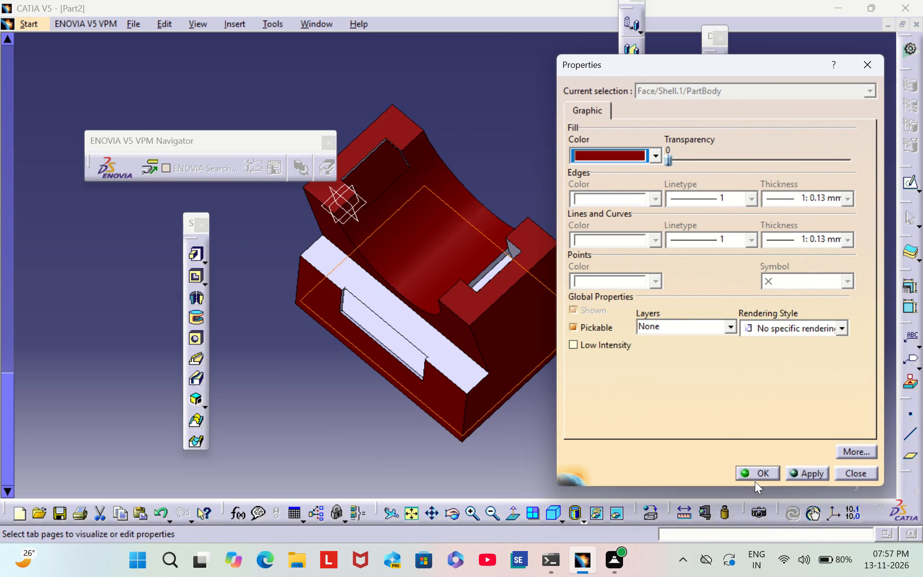
left_click(755, 473)
left_click(723, 400)
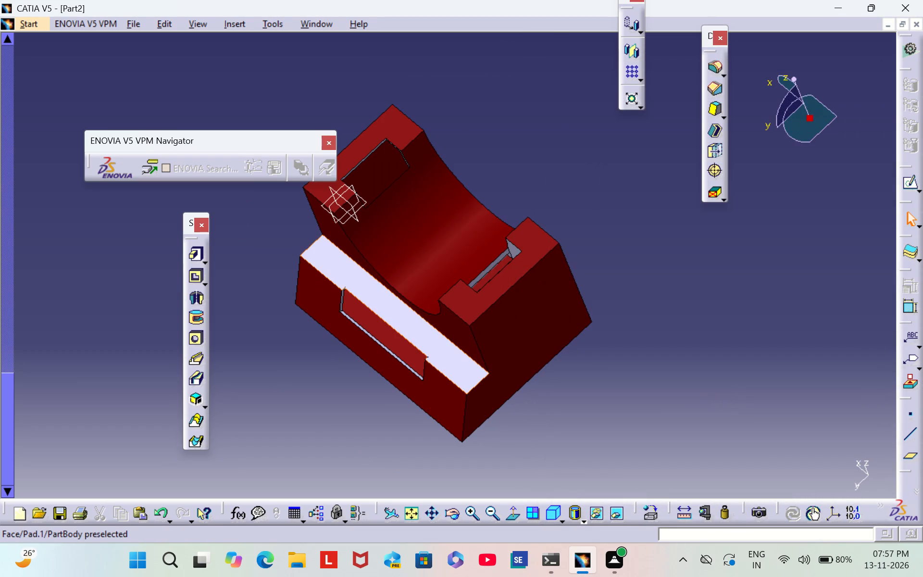
Set the fill colour of the foot's top ledge face to dark red.
right_click(414, 325)
left_click(494, 93)
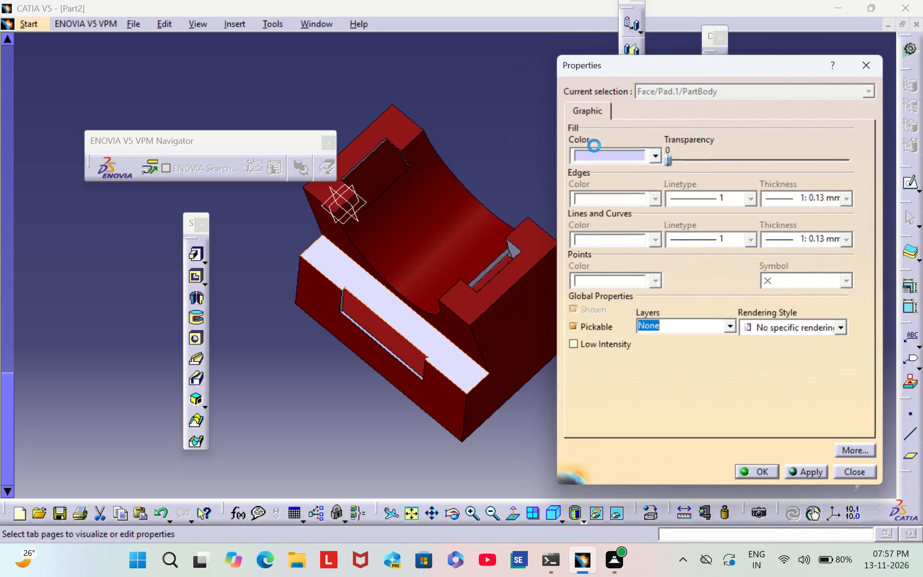
left_click(595, 154)
left_click(636, 377)
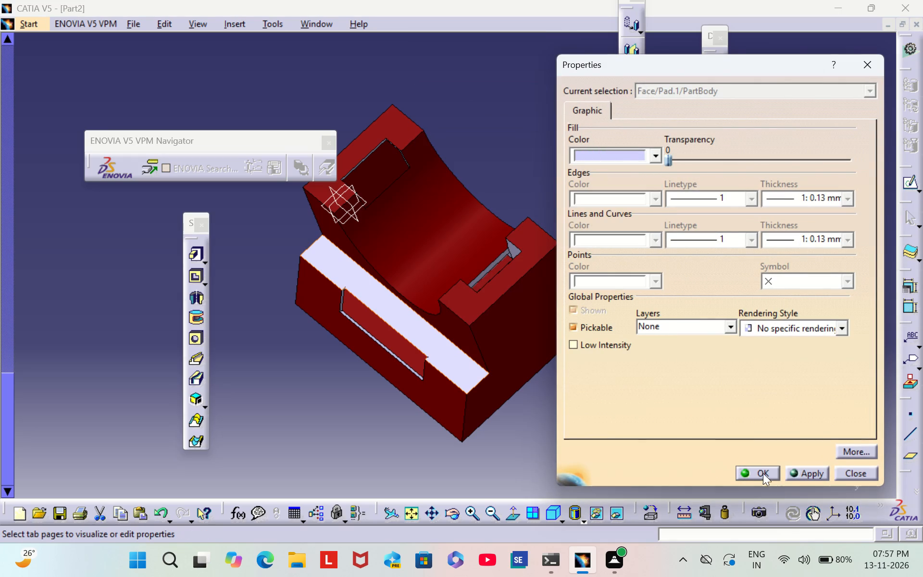
left_click(763, 472)
left_click(717, 390)
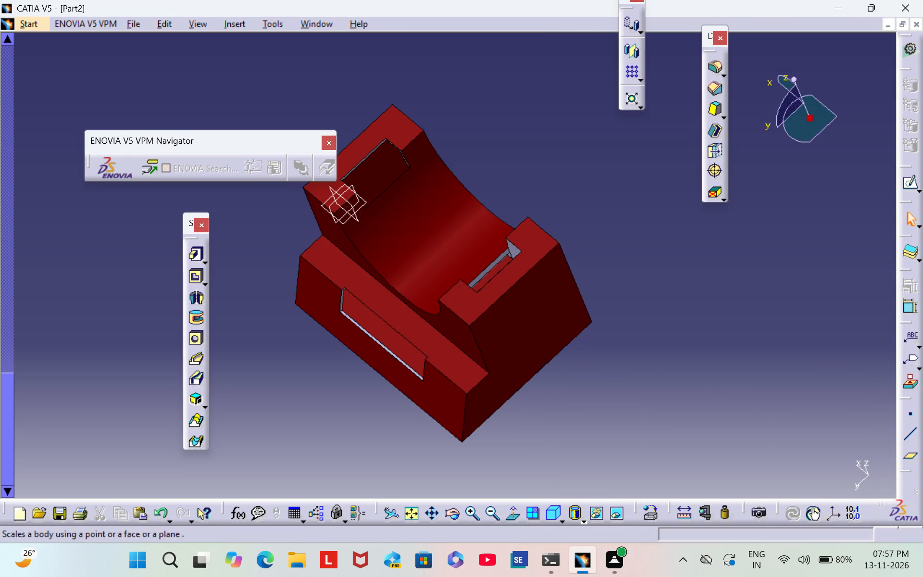
Set the fill colour of the long narrow lower edge face of the foot pocket opening to dark red.
triple_click(466, 511)
triple_click(466, 511)
triple_click(466, 512)
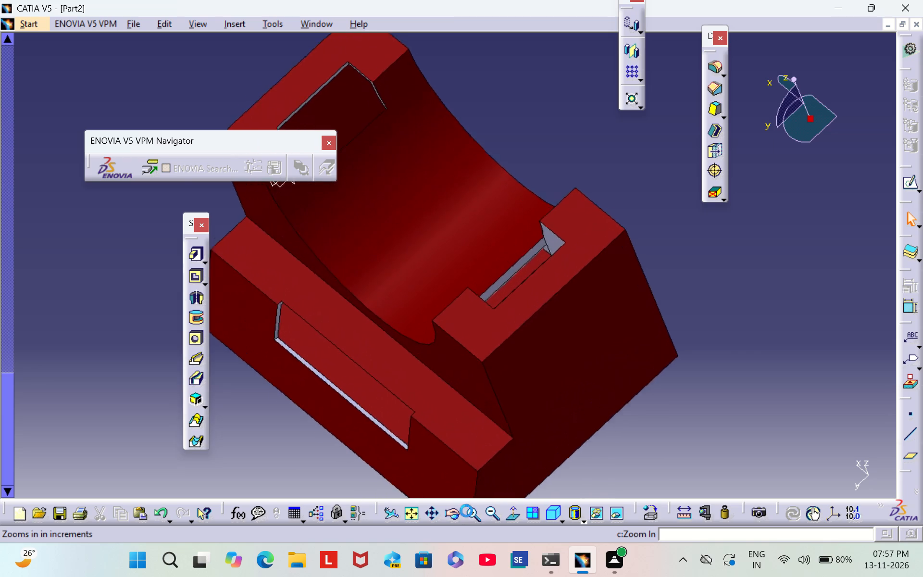
middle_click_drag(254, 442, 430, 329)
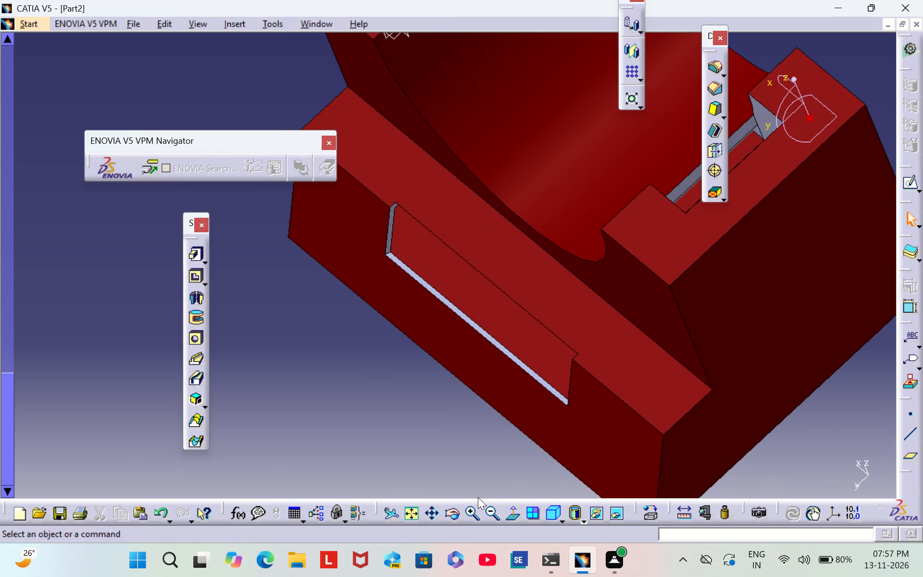
triple_click(468, 508)
triple_click(470, 509)
left_click(471, 510)
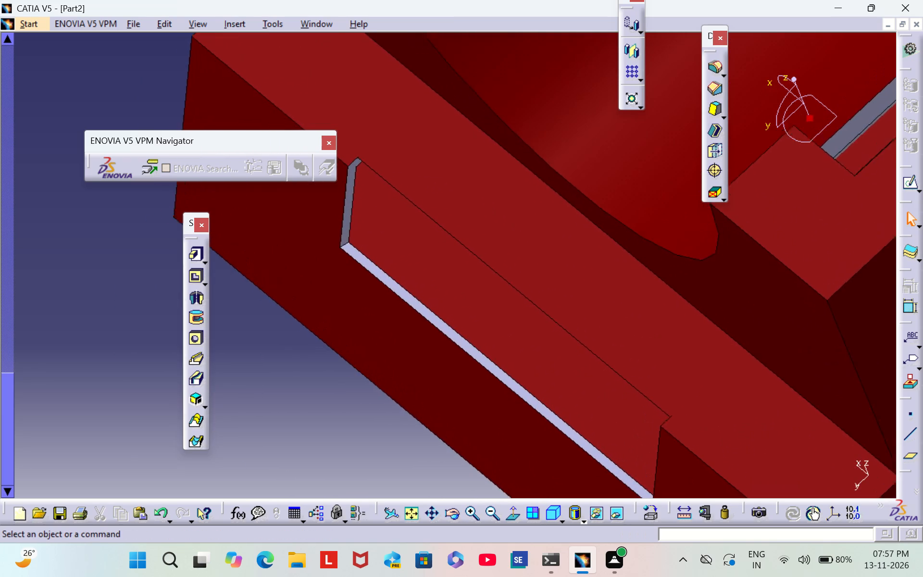
right_click(450, 339)
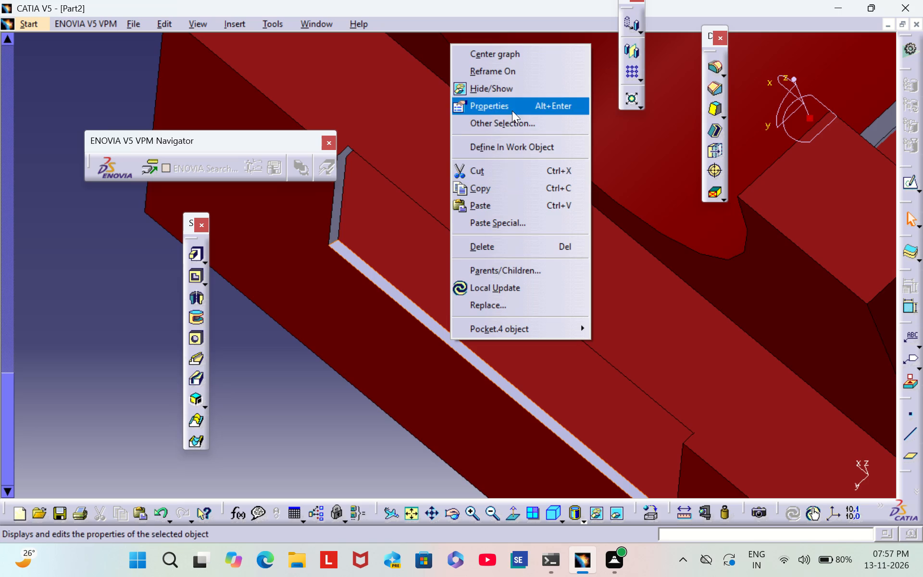
left_click(512, 108)
left_click(598, 155)
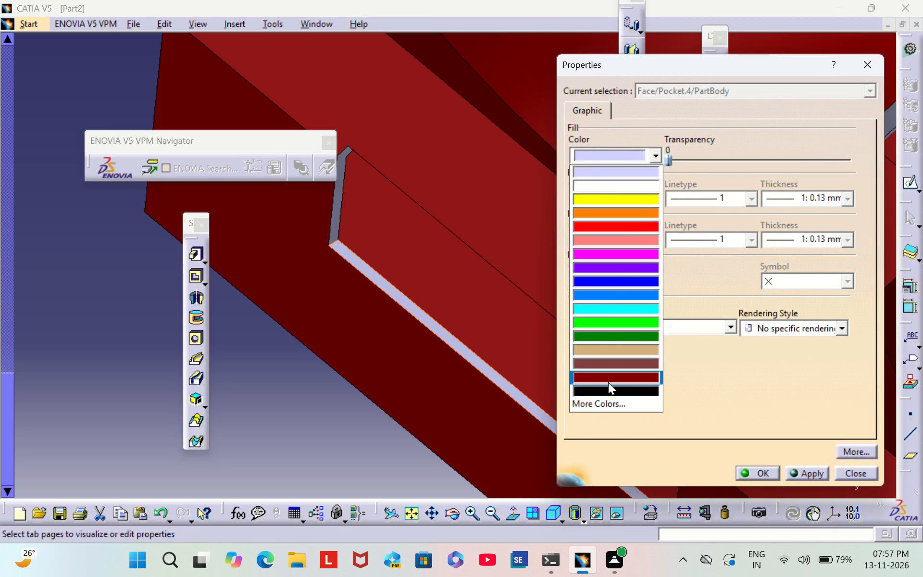
left_click(608, 382)
left_click(748, 473)
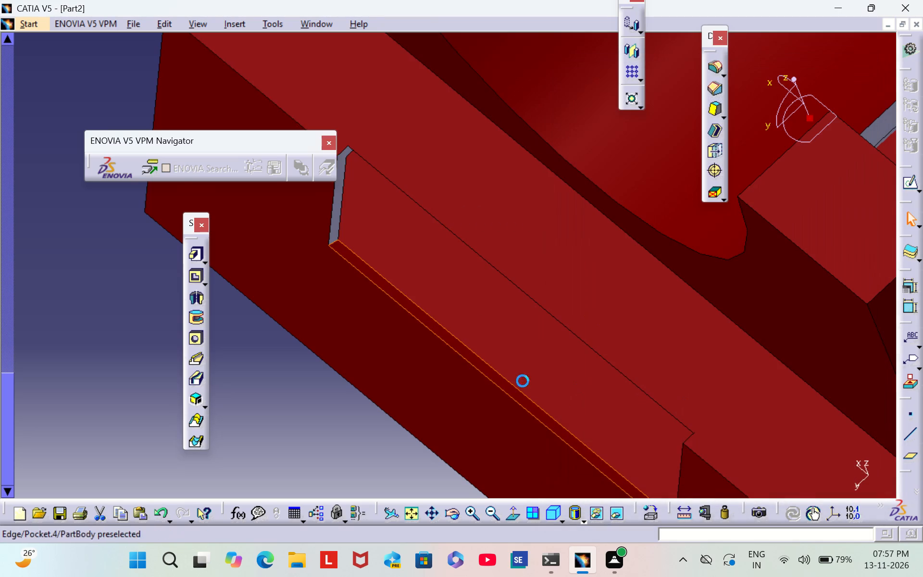
left_click(252, 369)
Set the fill colour of the narrow Pocket.4 end face of the foot pocket opening to dark red.
right_click(337, 210)
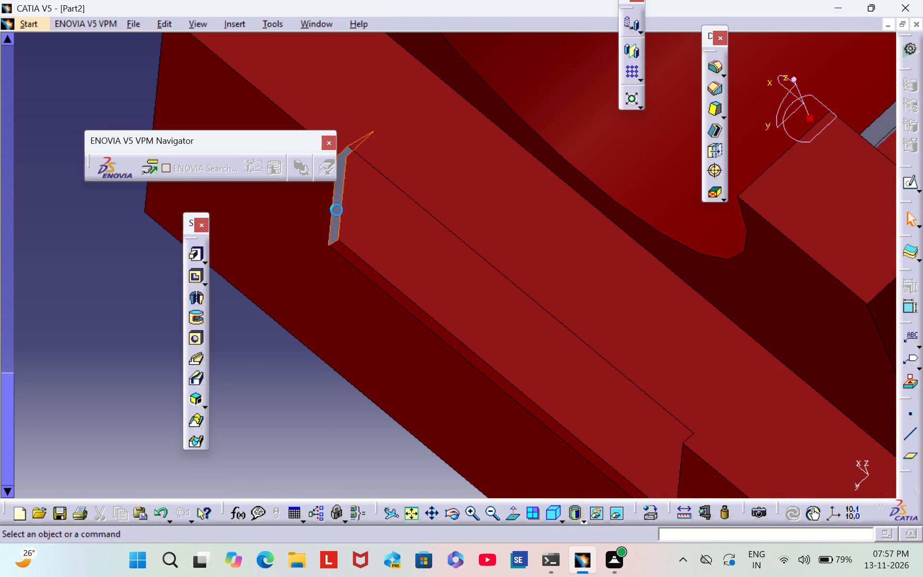
left_click(403, 272)
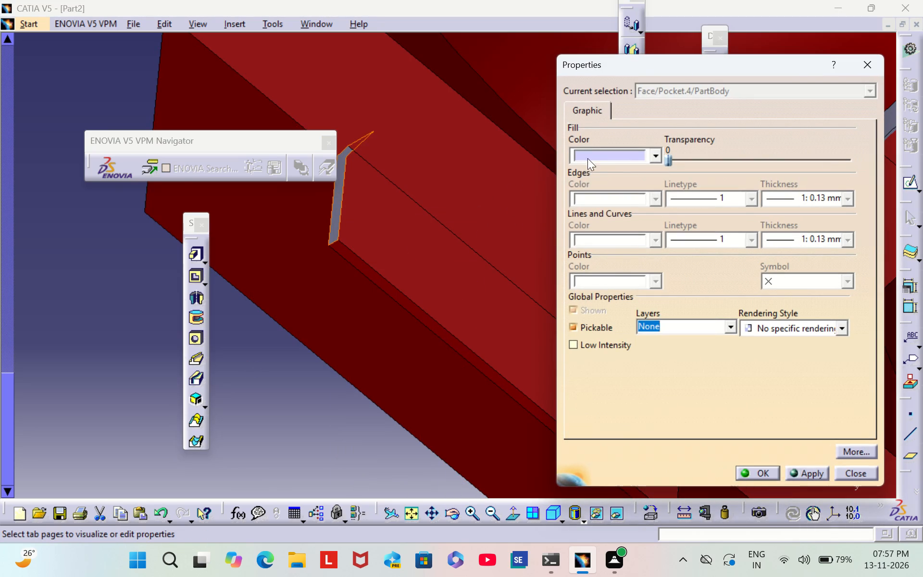
left_click(595, 151)
left_click(626, 377)
left_click(761, 471)
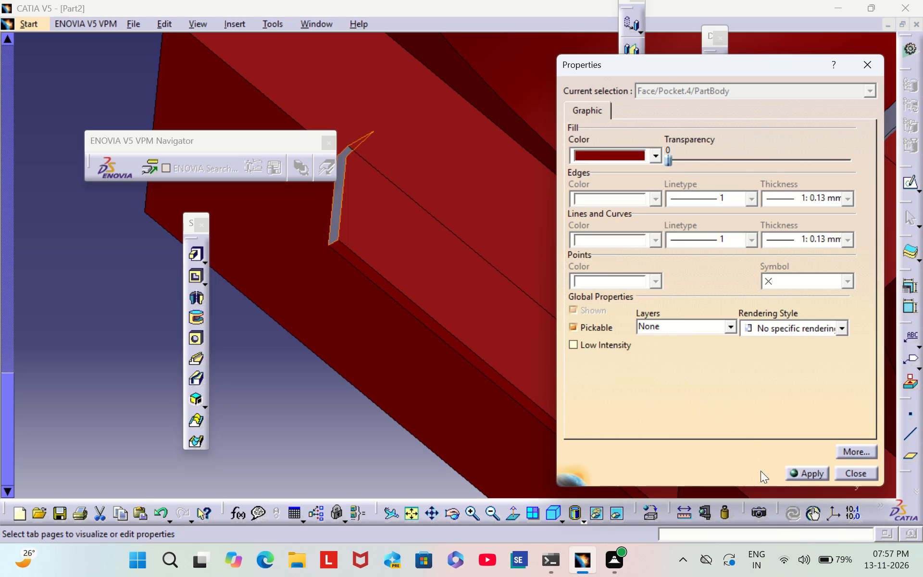
left_click(294, 384)
Set the fill colour of the narrow Pocket.4 face at the opposite end of the foot pocket opening to dark red.
scroll(288, 377, "down", 2)
middle_click_drag(288, 377, 399, 356)
right_click_drag(290, 376, 399, 356)
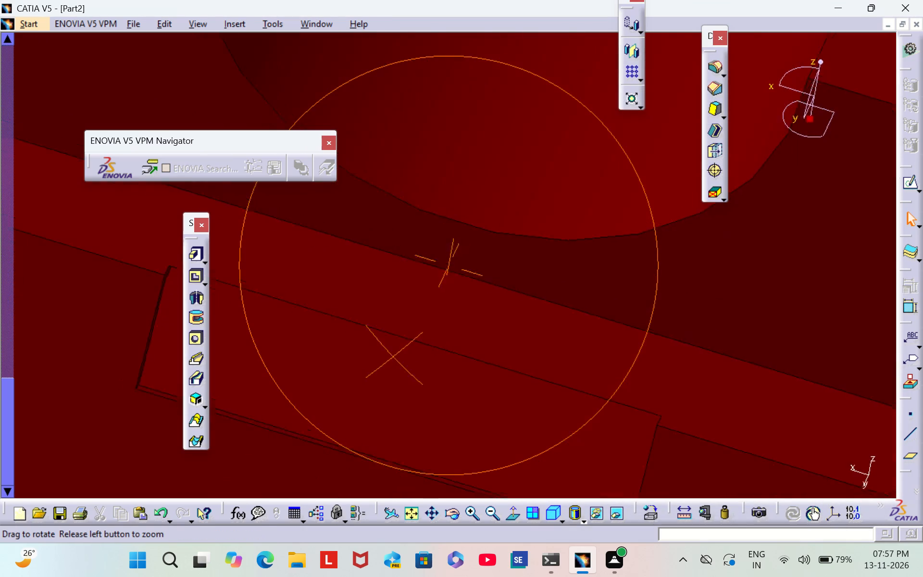
right_click_drag(399, 356, 598, 375)
middle_click_drag(399, 356, 598, 375)
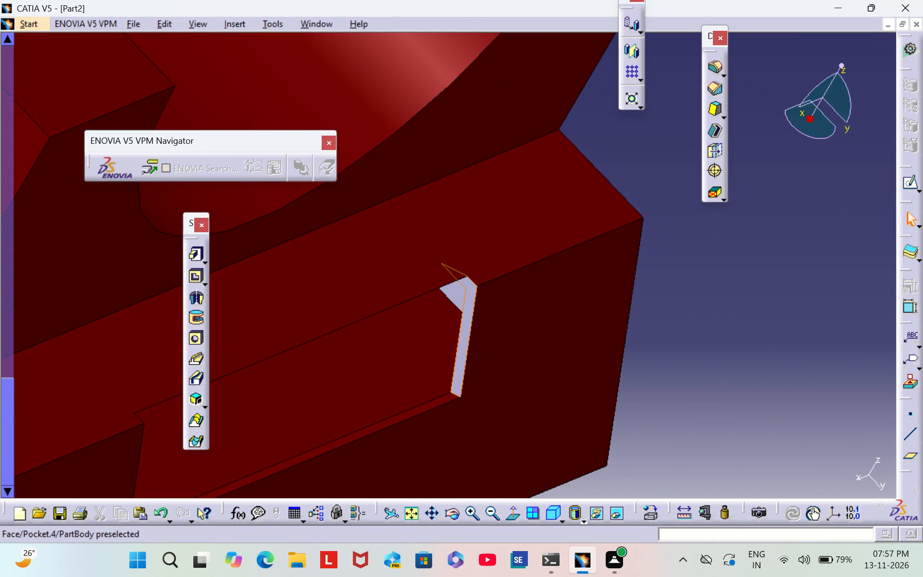
right_click(464, 324)
left_click(543, 91)
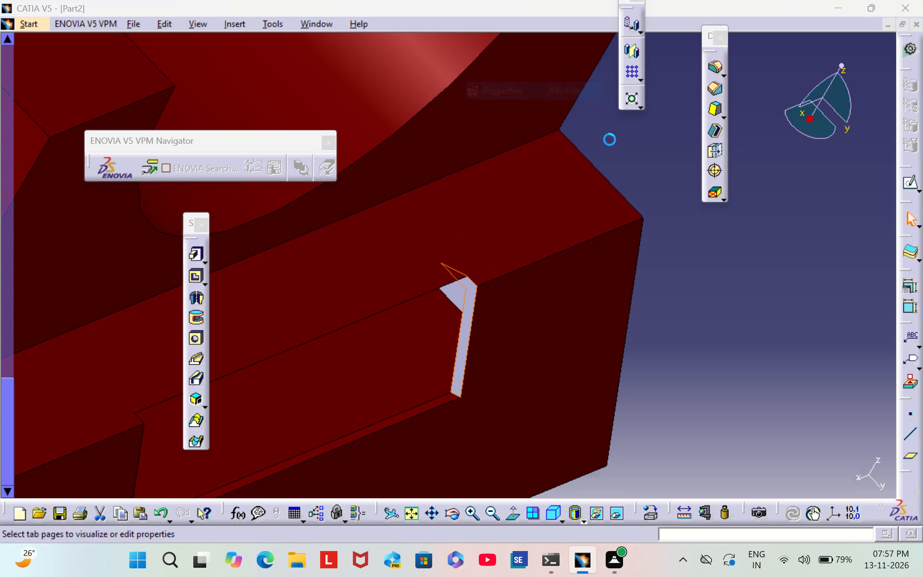
left_click(625, 153)
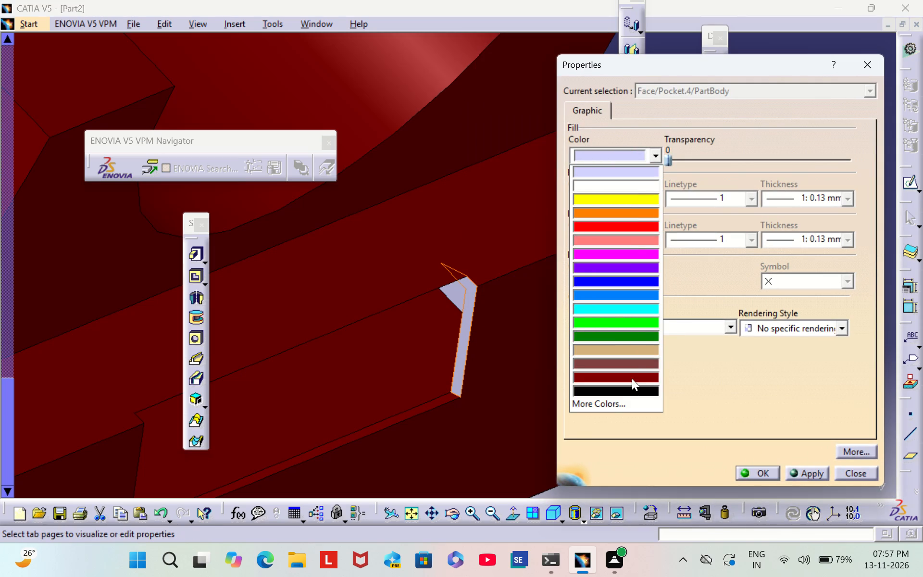
left_click(632, 378)
left_click(760, 473)
left_click(748, 406)
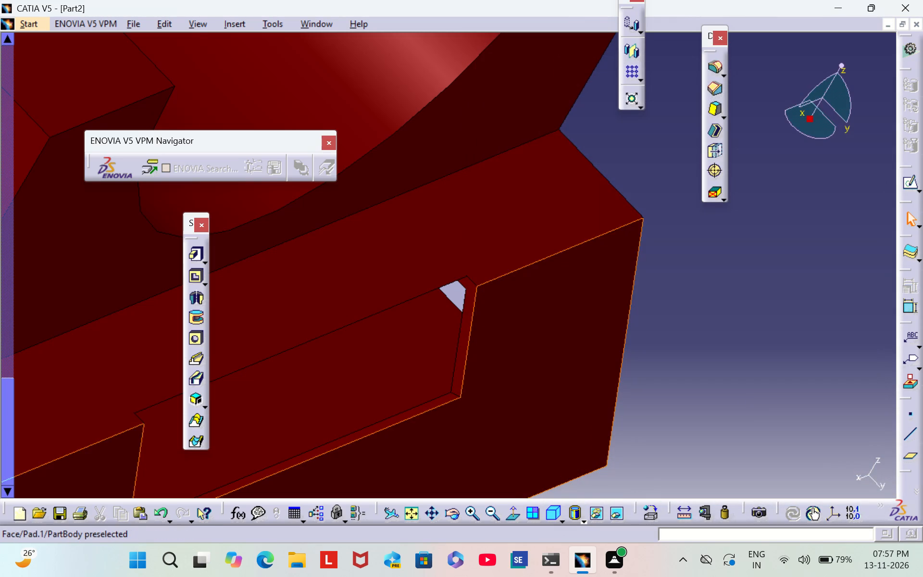
Set the fill colour of the inner Shell.1 face seen through the upper corner of the foot pocket to dark red.
right_click(455, 297)
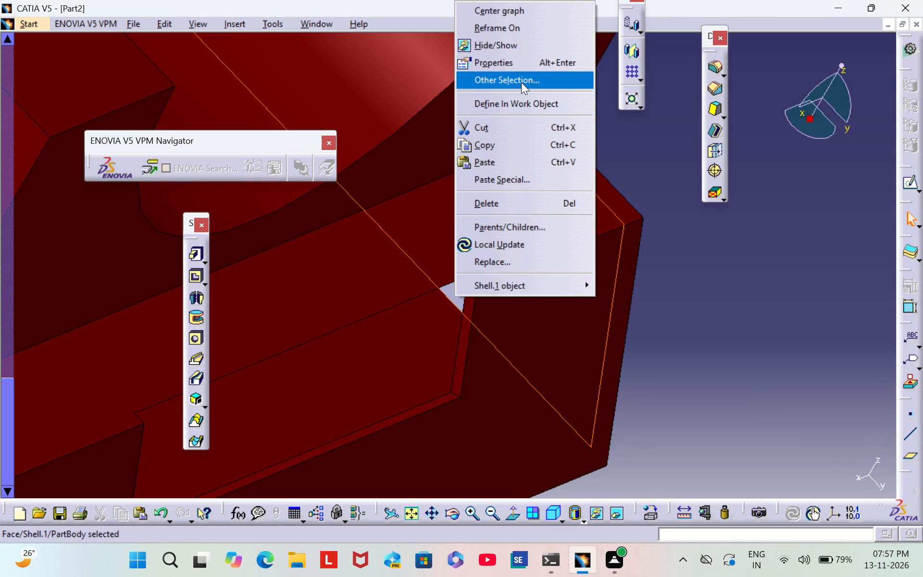
left_click(519, 64)
left_click(609, 154)
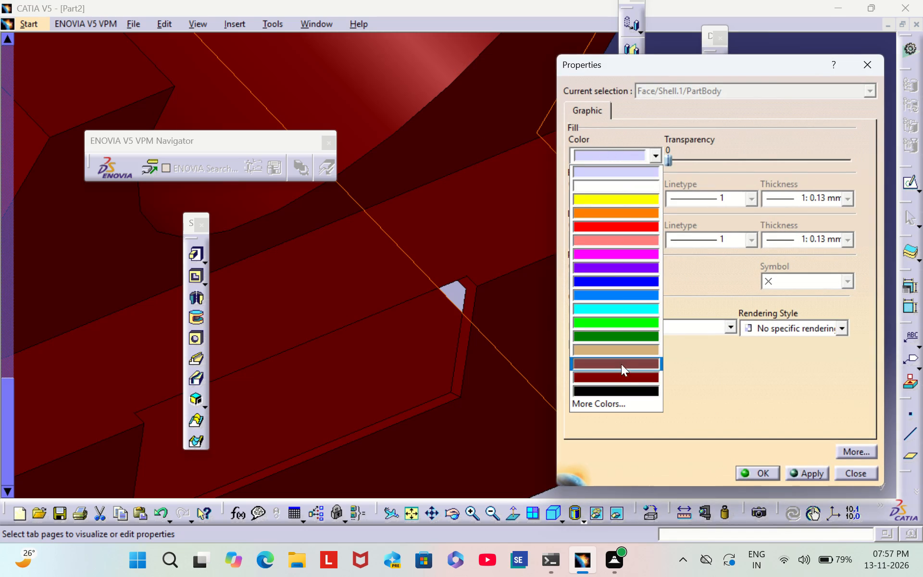
left_click(624, 378)
left_click(752, 467)
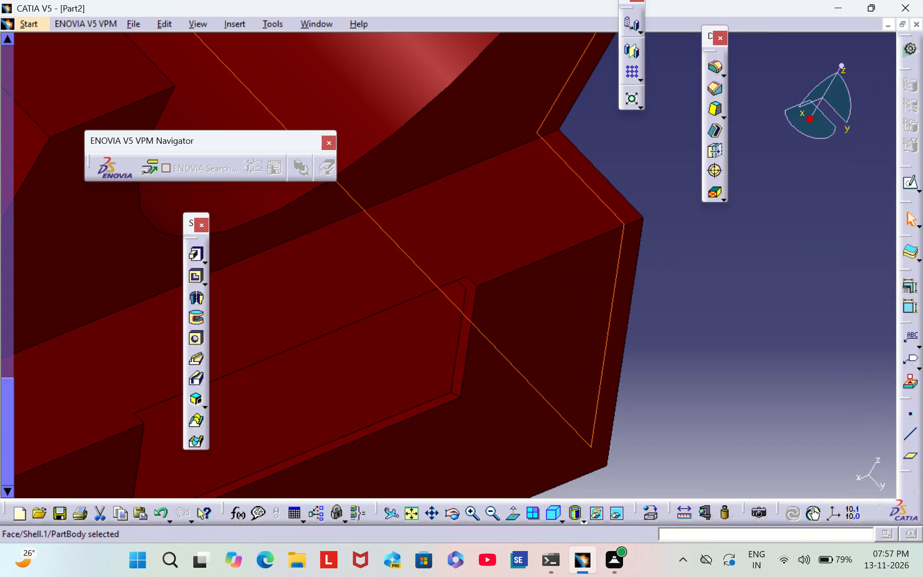
Set the fill colour of the end face of the Pocket.2 side notch beside the groove to dark red.
triple_click(489, 518)
triple_click(489, 517)
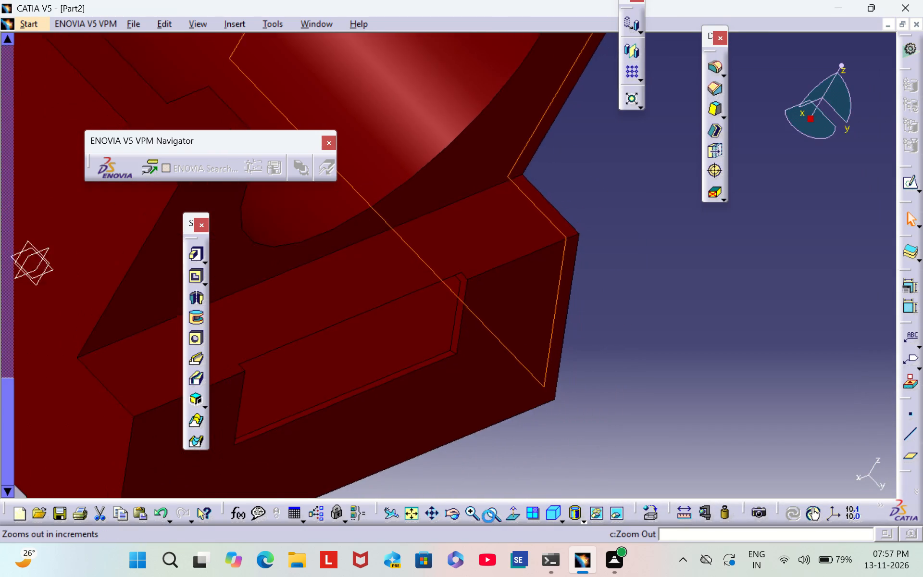
left_click(602, 346)
middle_click_drag(413, 266, 657, 436)
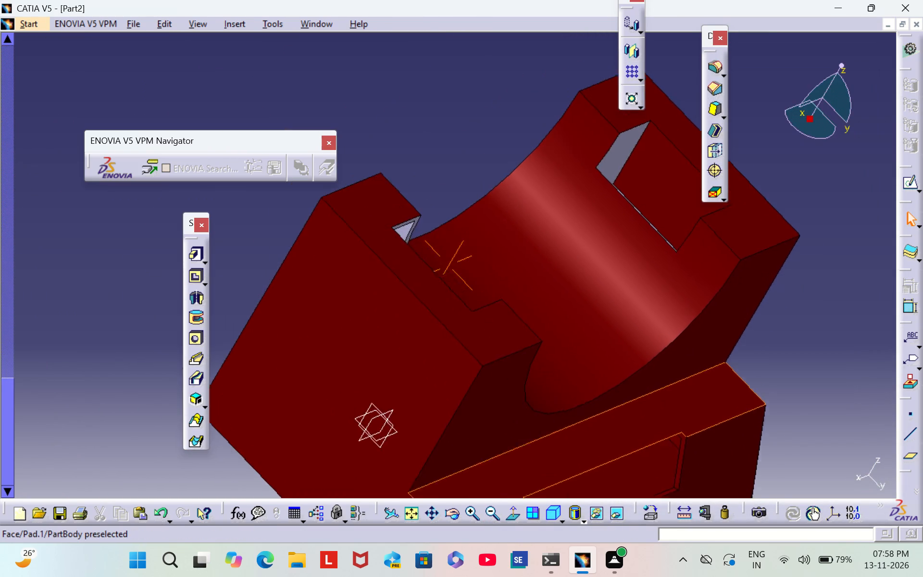
middle_click_drag(657, 436, 668, 439)
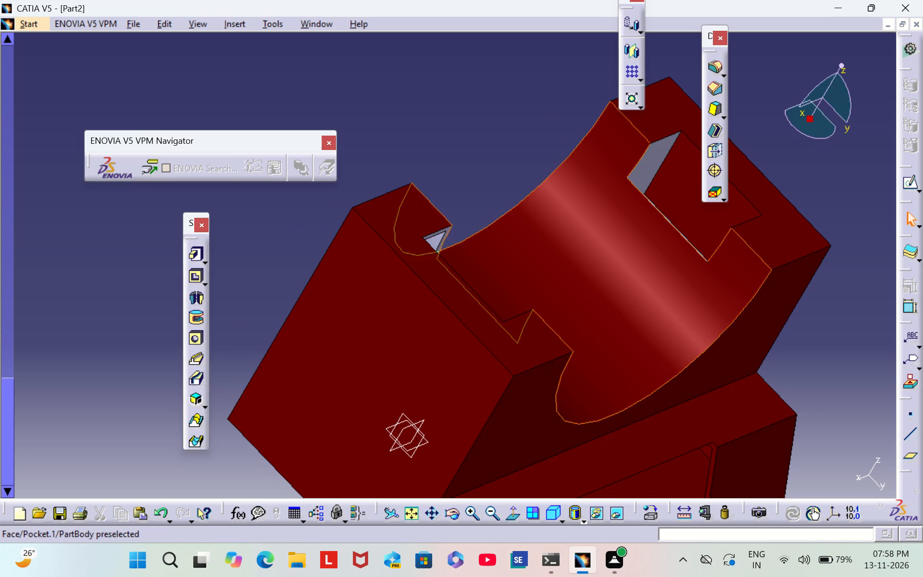
right_click(649, 166)
left_click(697, 233)
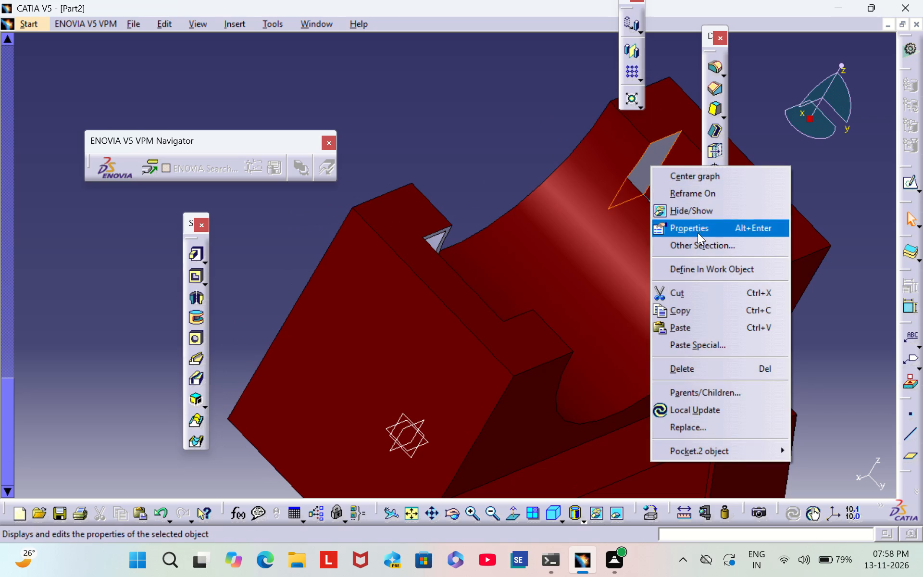
left_click(644, 155)
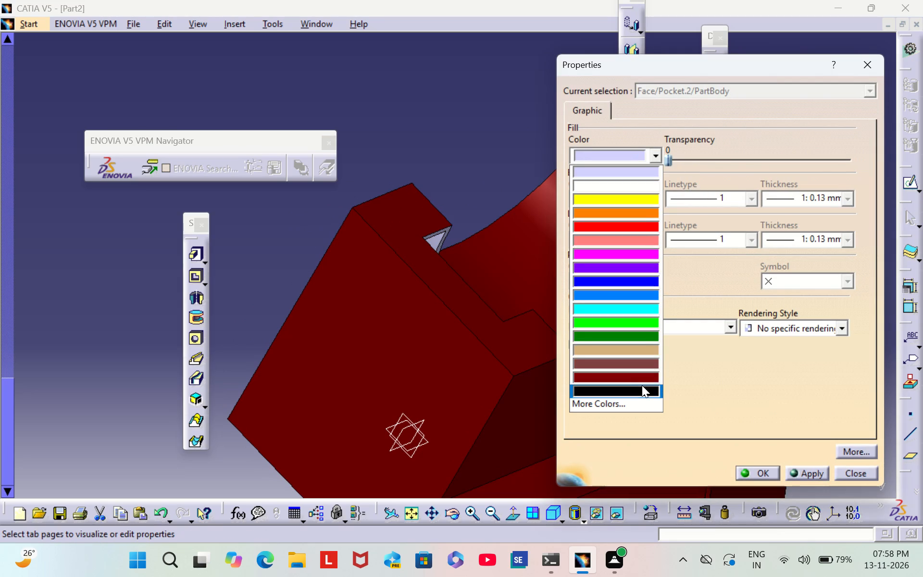
left_click(636, 367)
left_click(616, 151)
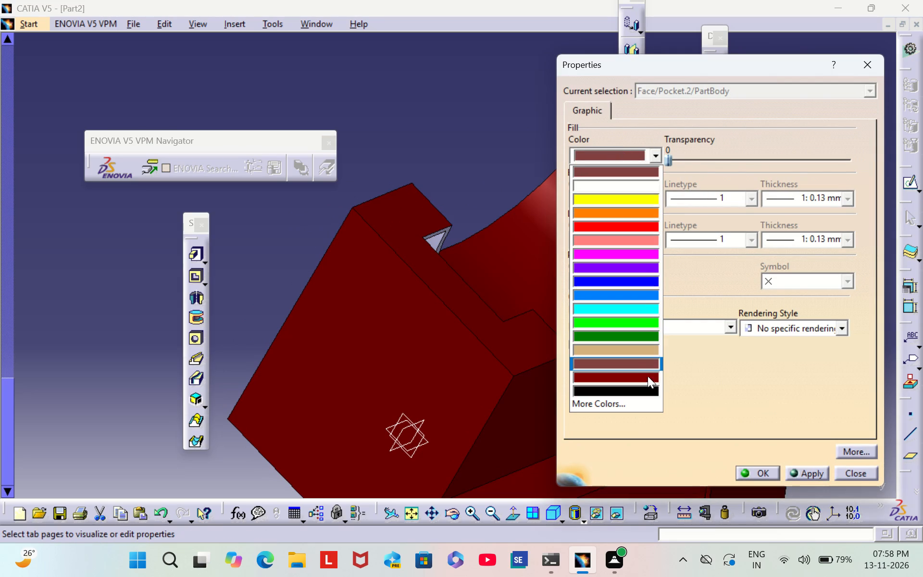
left_click(645, 376)
left_click(756, 475)
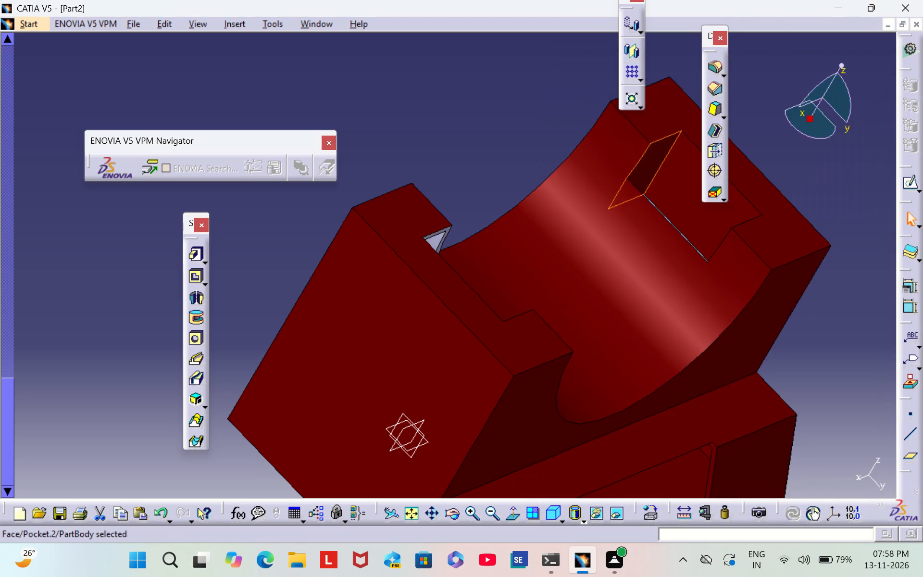
left_click(805, 325)
Set the fill colour of the uncoloured inner Shell.1 face seen at the end of the Pocket.3 side notch to dark red.
scroll(790, 179, "down", 1)
middle_click_drag(790, 177, 614, 228)
right_click_drag(791, 177, 614, 228)
scroll(791, 177, "down", 1)
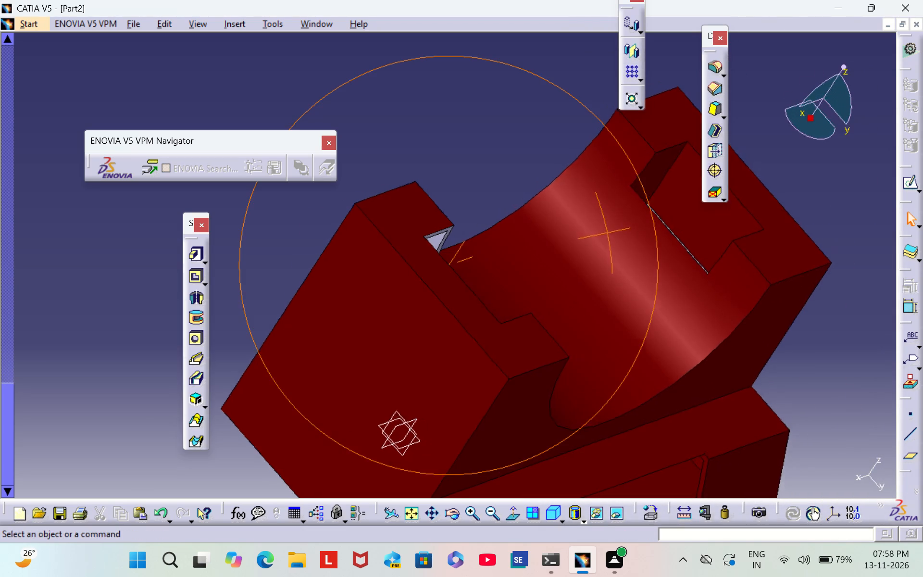
right_click_drag(614, 228, 406, 258)
middle_click_drag(614, 228, 406, 258)
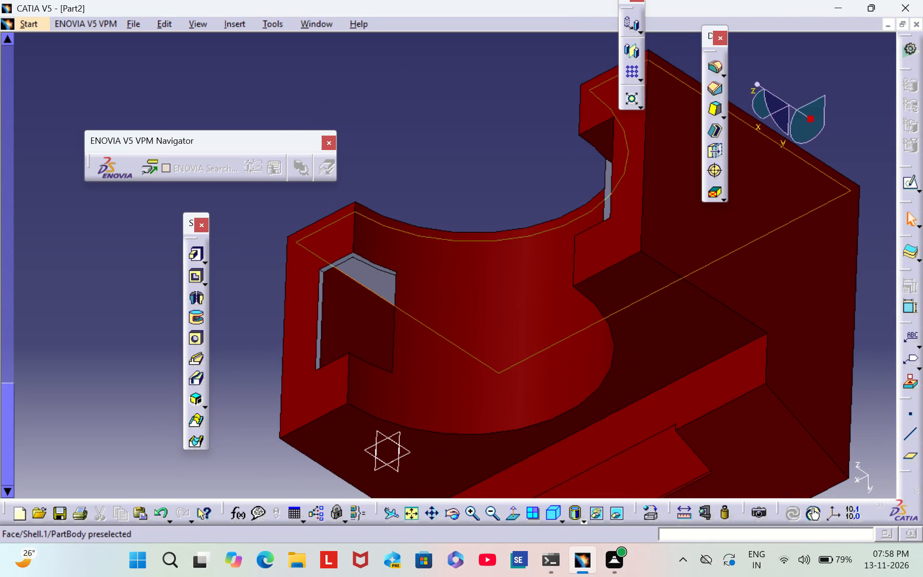
right_click(355, 270)
left_click(396, 307)
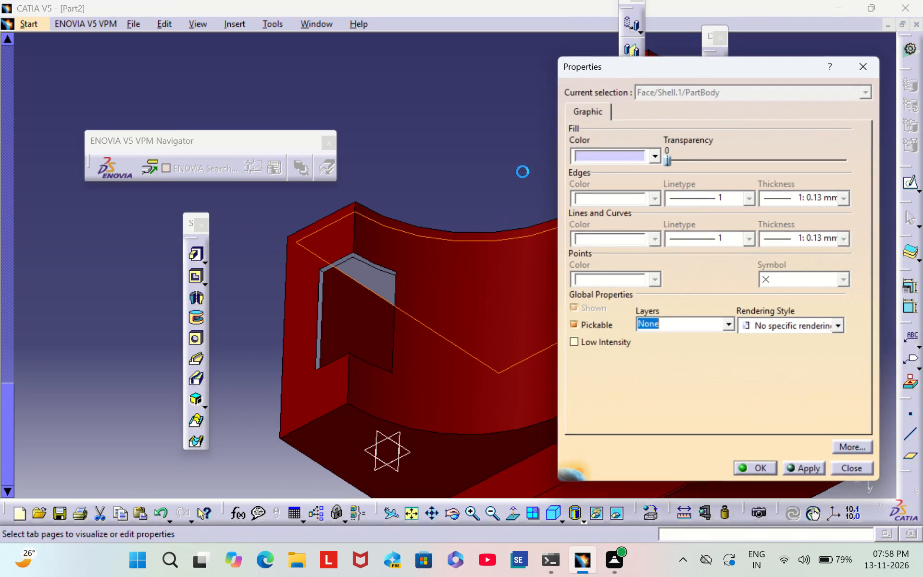
left_click(593, 154)
left_click(627, 381)
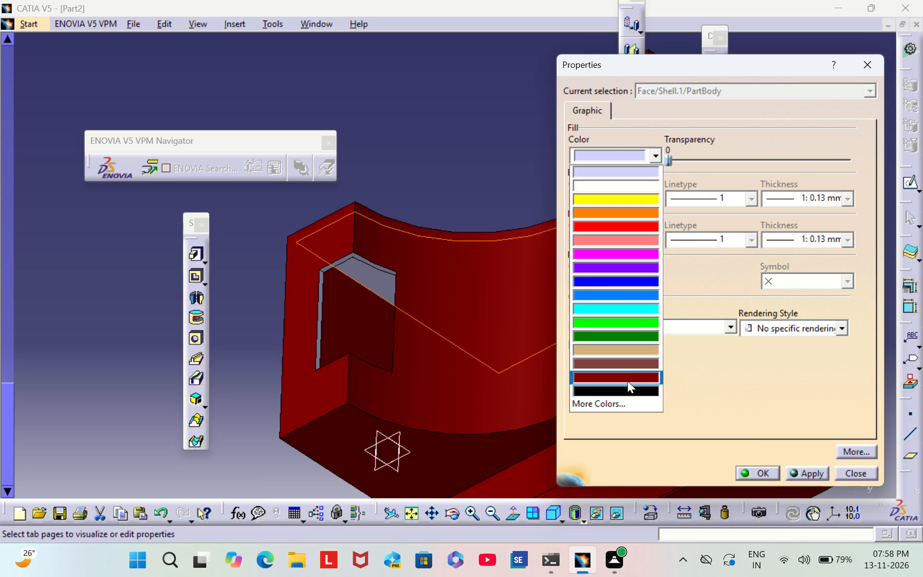
left_click(757, 473)
left_click(510, 187)
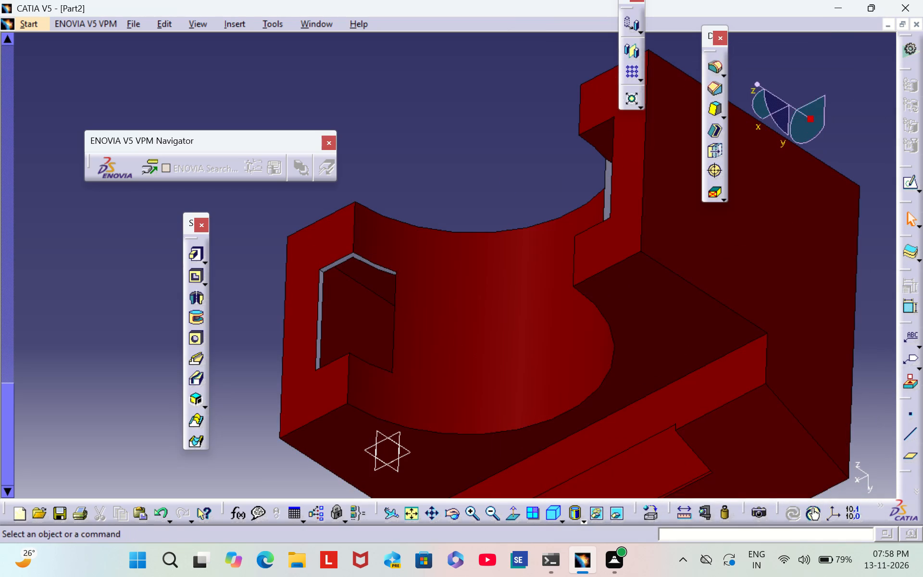
Set the fill colour of the long narrow edge face of the Pocket.3 side notch to dark red.
triple_click(467, 514)
triple_click(466, 513)
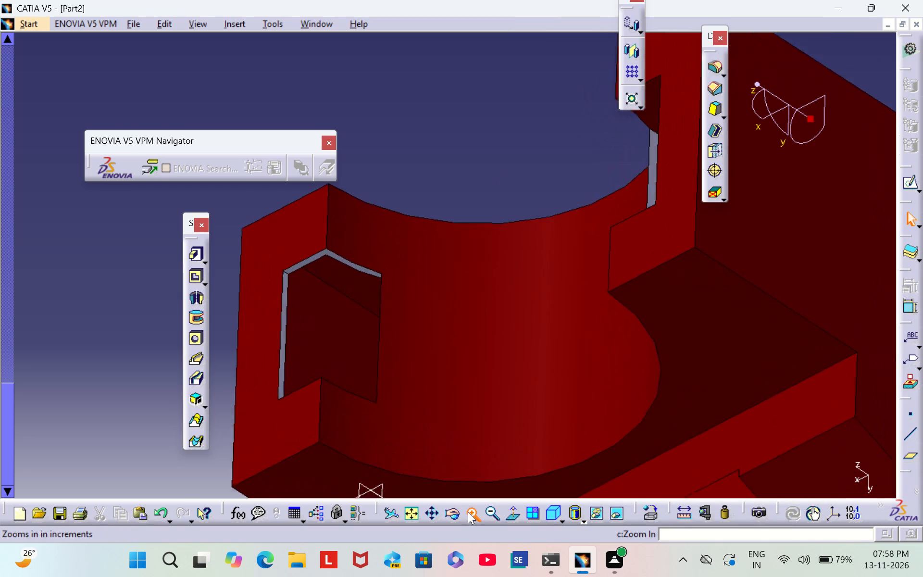
left_click(468, 512)
middle_click_drag(434, 350, 679, 275)
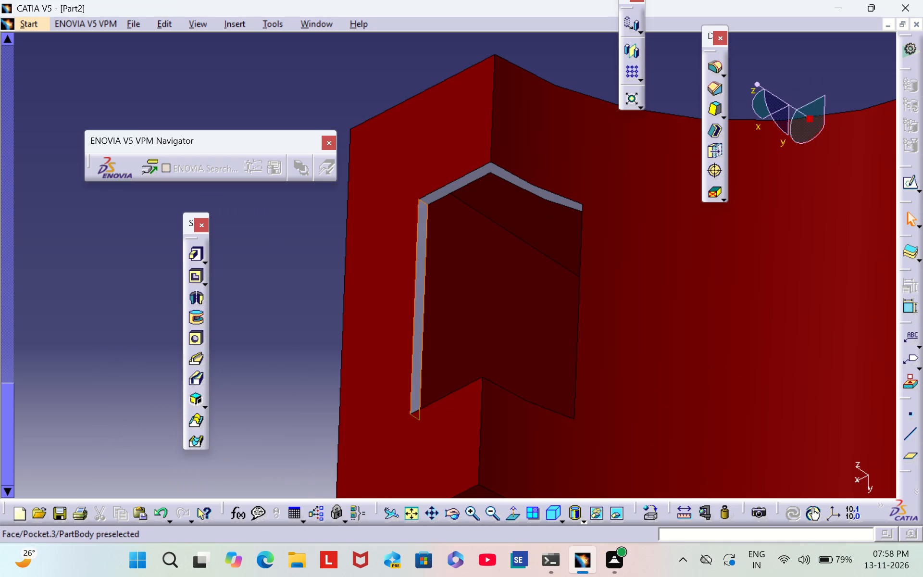
right_click(421, 272)
left_click(478, 300)
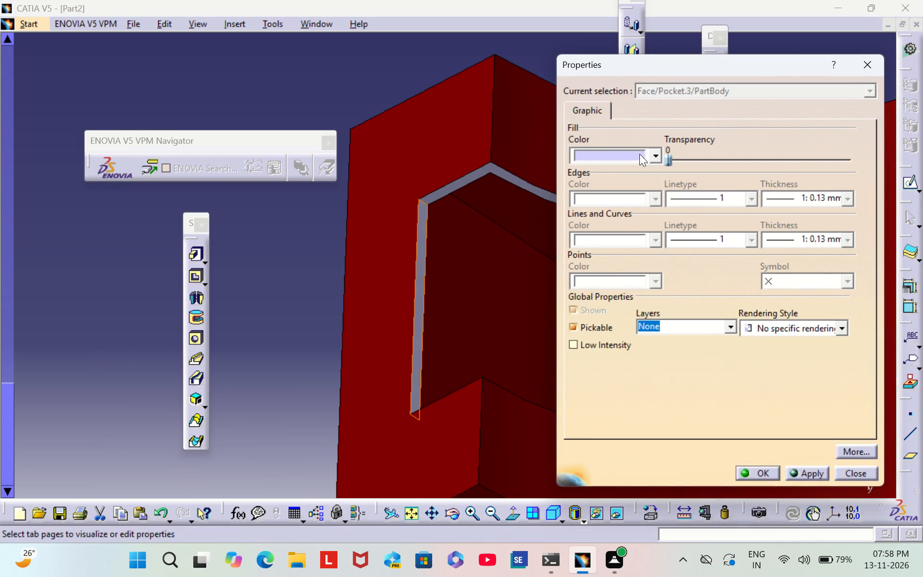
left_click(639, 154)
left_click(621, 377)
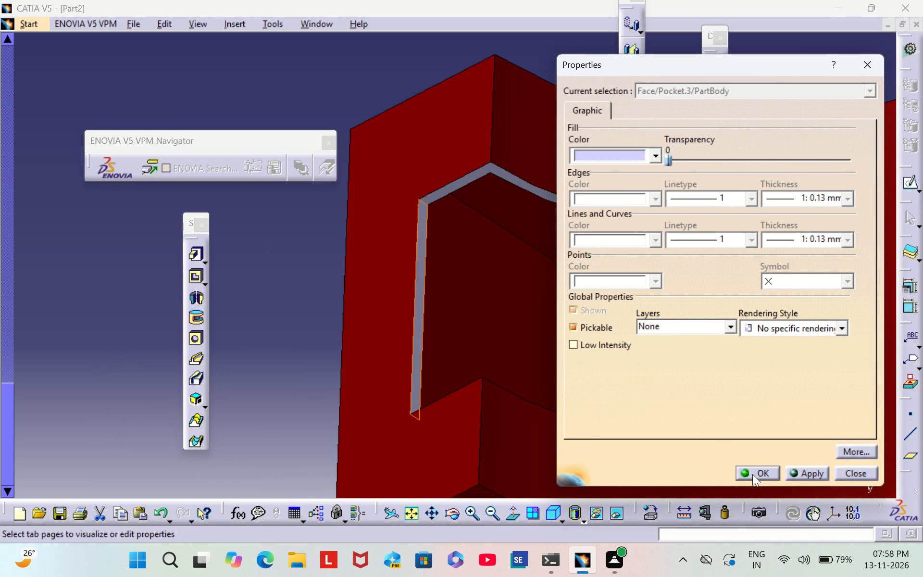
left_click(753, 474)
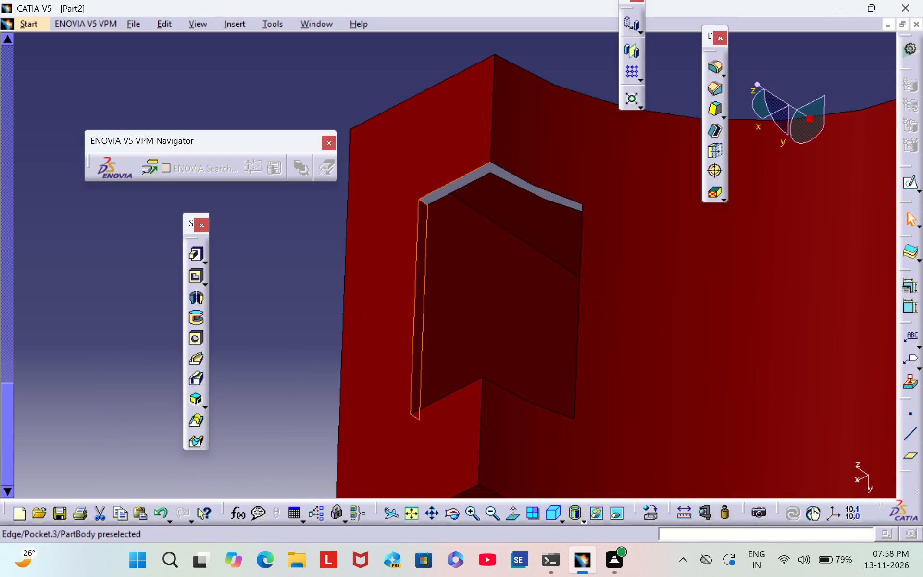
Set the fill colour of the narrow bent end face of the Pocket.3 side notch to dark red.
right_click(454, 188)
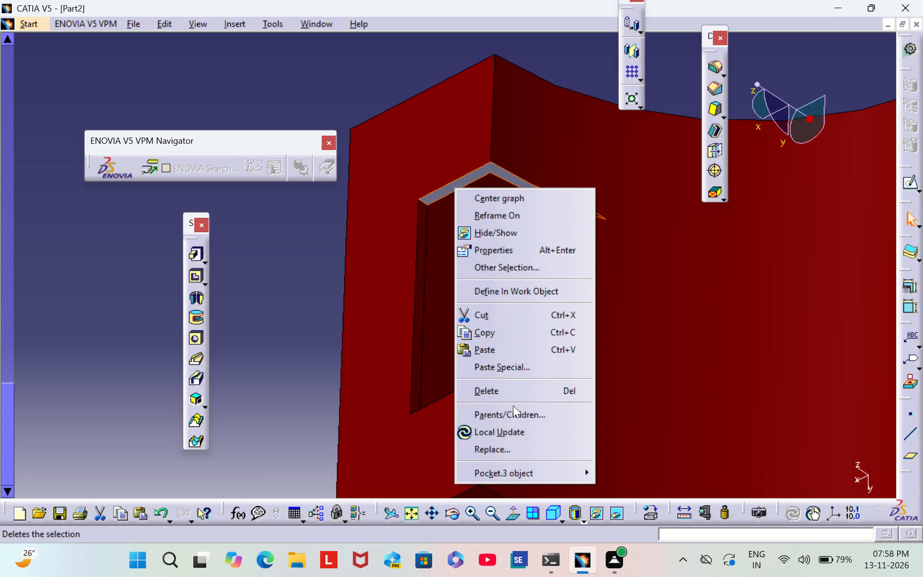
left_click(511, 250)
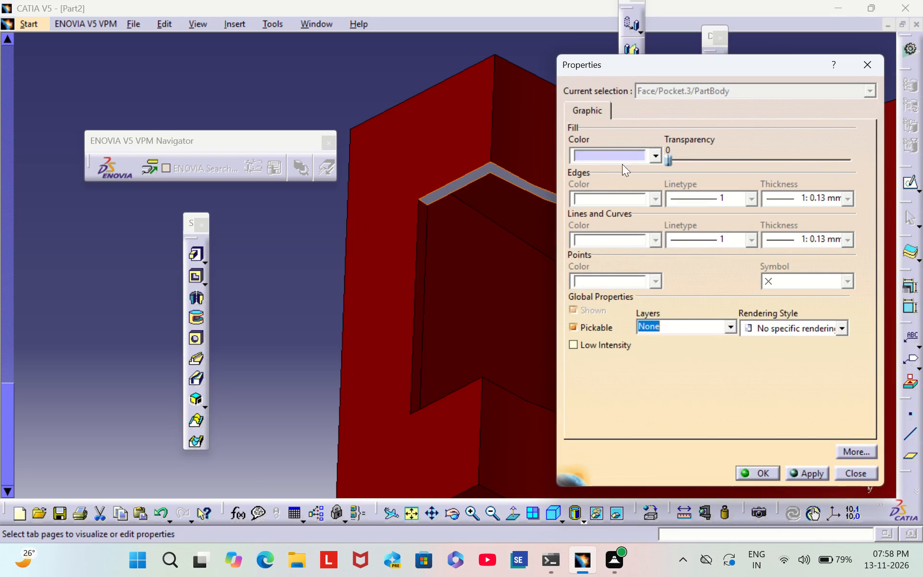
left_click(623, 152)
left_click(628, 372)
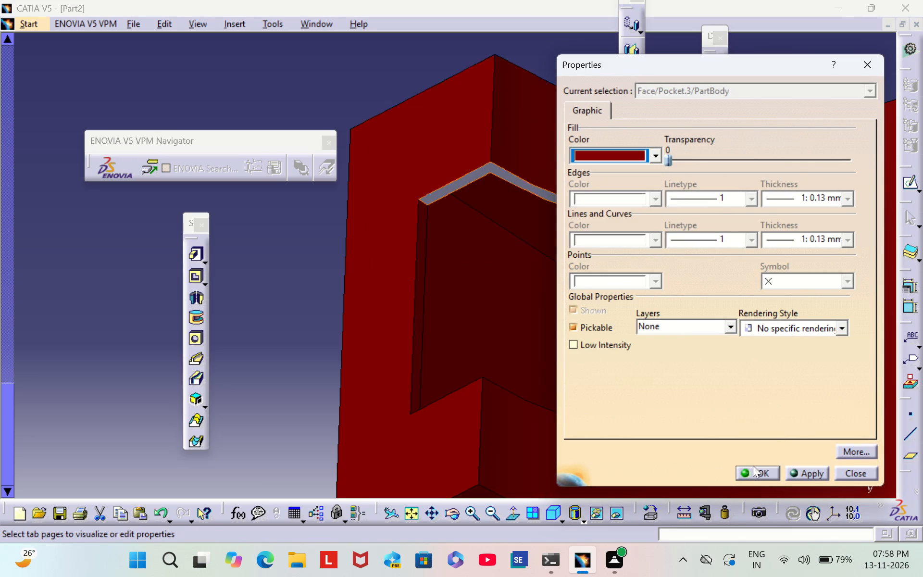
left_click(755, 470)
Set the fill colour of the uncoloured inner Shell.1 side face seen through the Pocket.3 notch to dark red.
middle_click_drag(346, 335, 467, 286)
scroll(346, 334, "down", 1)
right_click_drag(346, 333, 467, 286)
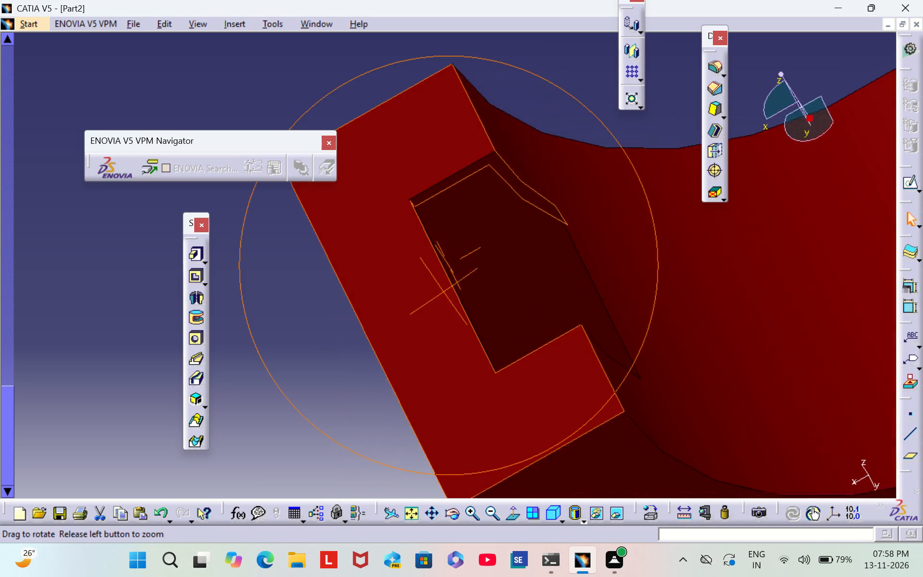
middle_click_drag(467, 286, 569, 253)
right_click_drag(467, 286, 568, 254)
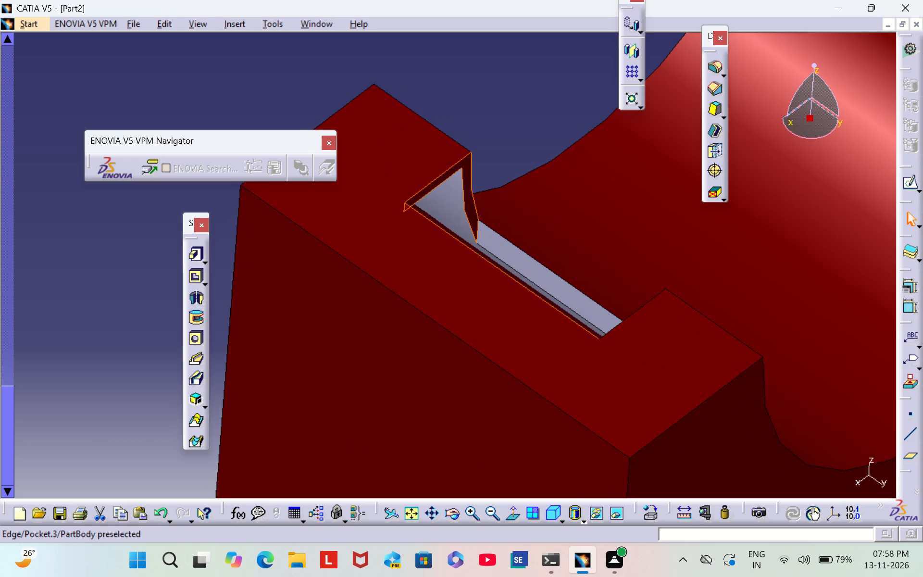
right_click(450, 210)
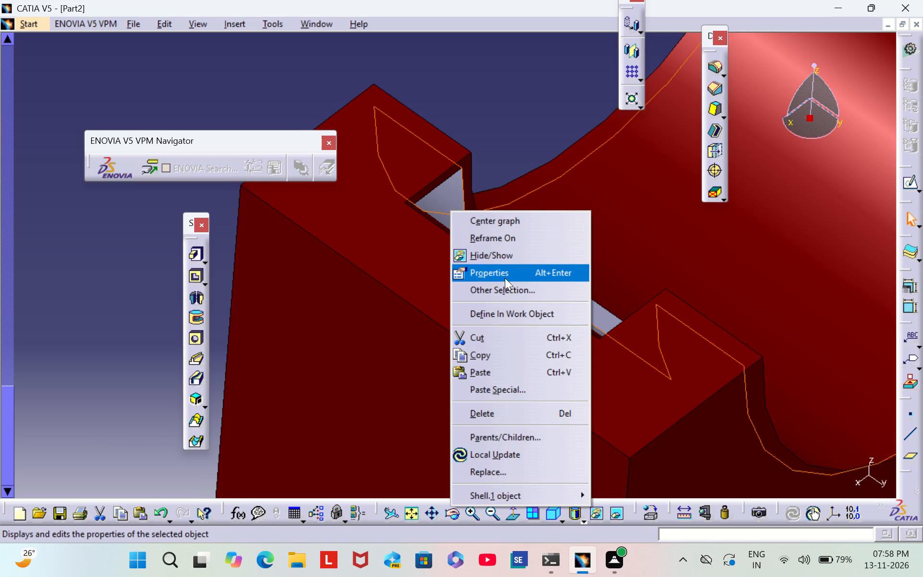
left_click(505, 276)
left_click(612, 158)
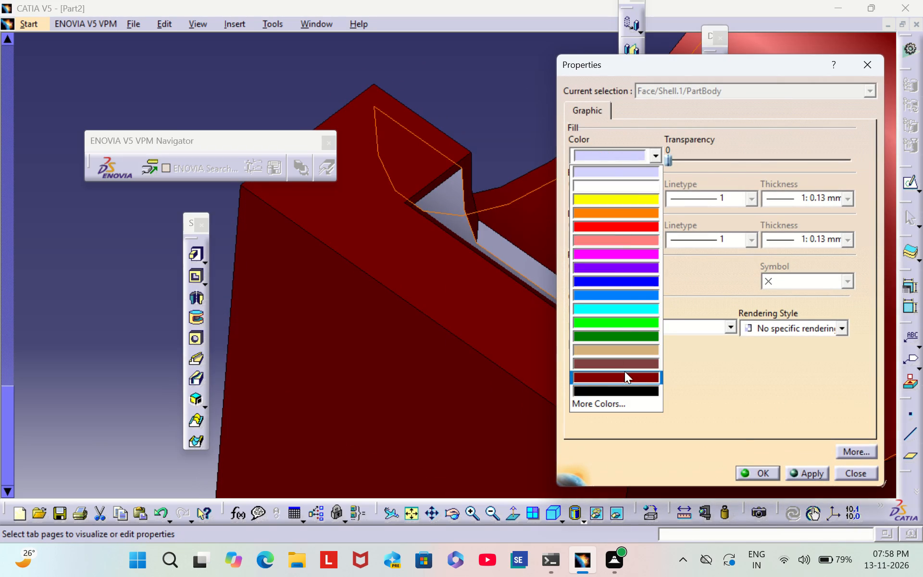
left_click(624, 376)
left_click(751, 468)
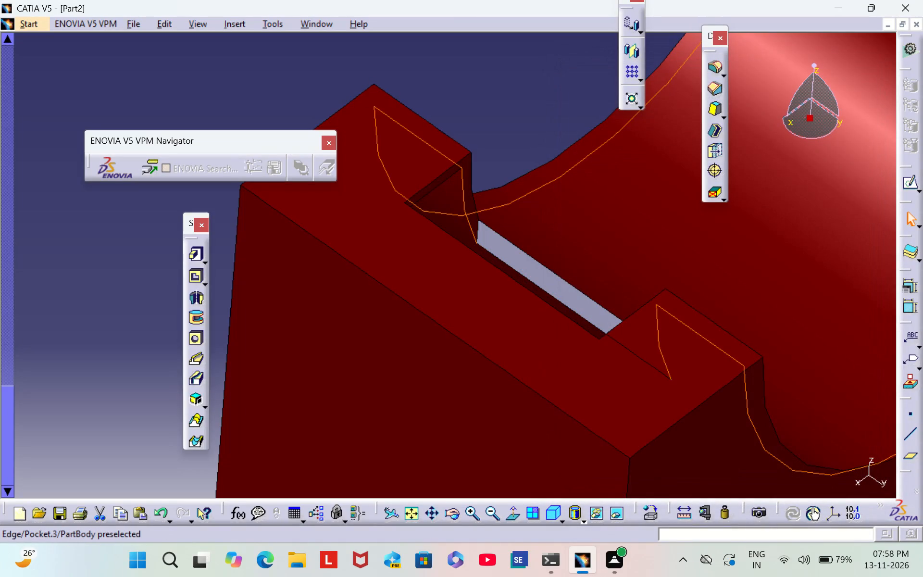
Set the fill colour of the remaining long narrow Pocket.3 face on the groove side of the notch to dark red.
right_click(537, 275)
left_click(594, 306)
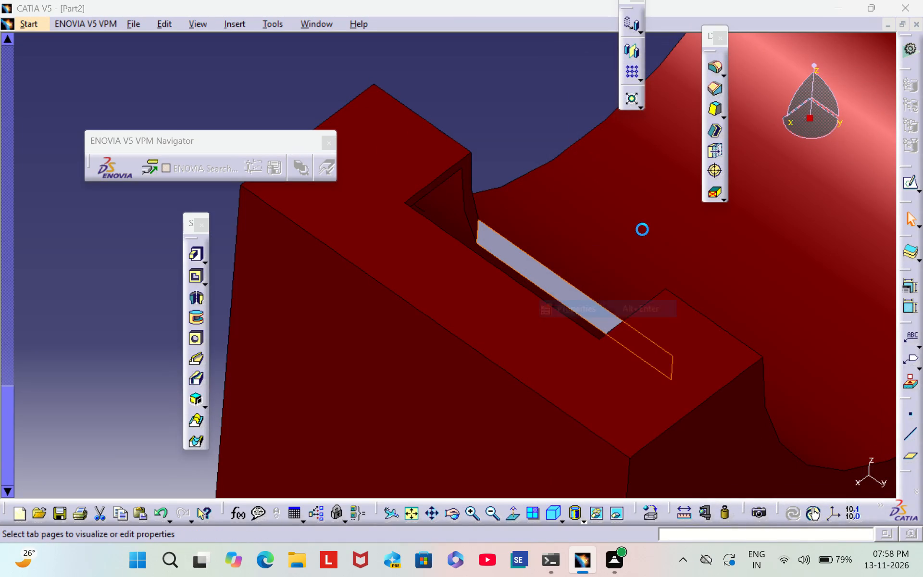
left_click(624, 153)
left_click(649, 377)
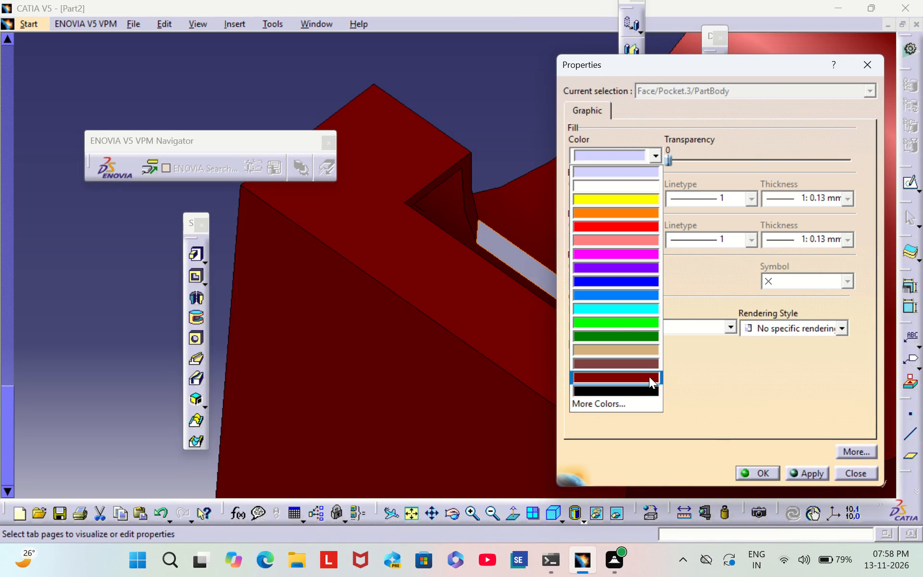
left_click(753, 469)
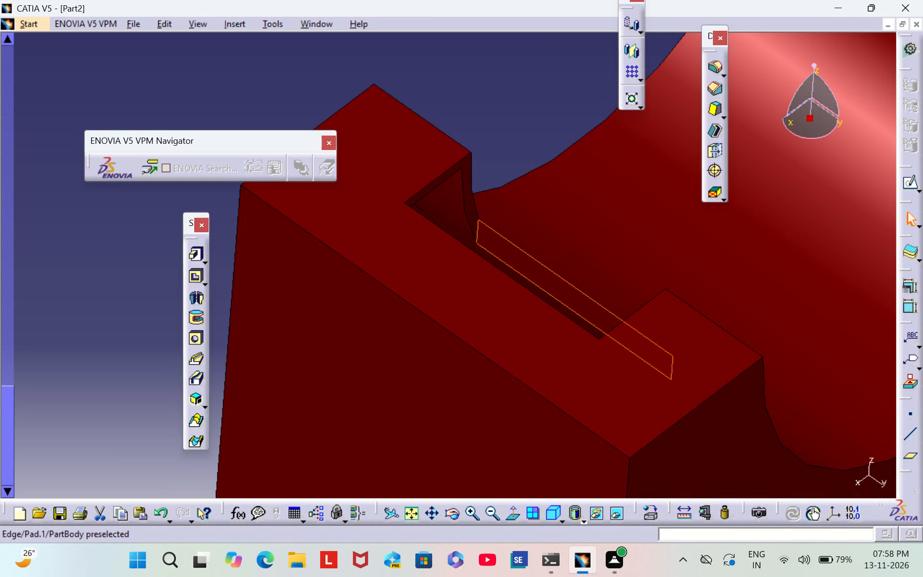
Set the fill colour of the broad uncoloured Pocket.2 face inside the side notch across the groove to dark red.
scroll(572, 218, "down", 2)
middle_click_drag(572, 218, 436, 305)
right_click_drag(573, 218, 436, 305)
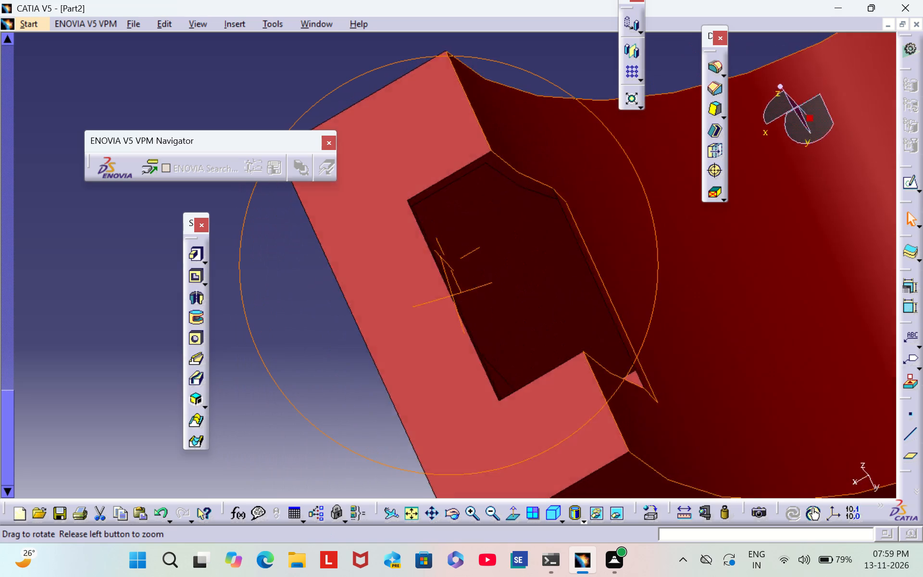
middle_click_drag(436, 305, 567, 240)
right_click_drag(436, 305, 567, 240)
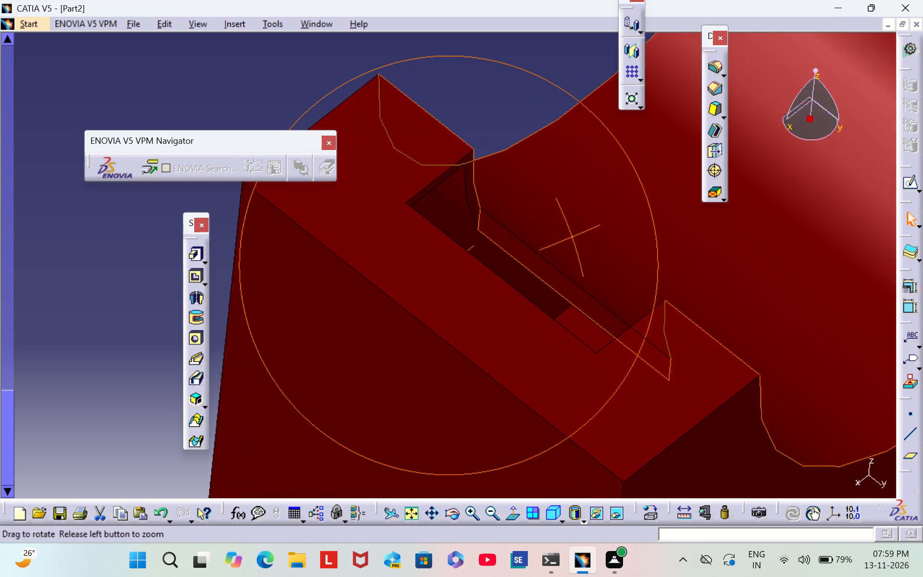
right_click_drag(567, 240, 496, 257)
middle_click_drag(567, 240, 496, 257)
scroll(531, 256, "up", 1)
middle_click_drag(803, 283, 84, 276)
middle_click_drag(389, 105, 390, 186)
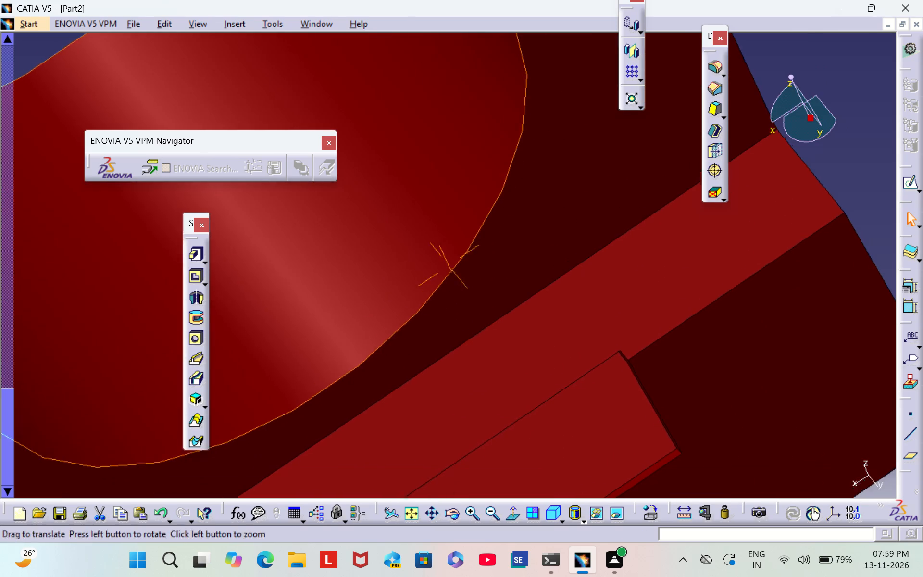
middle_click_drag(390, 186, 331, 554)
right_click(374, 300)
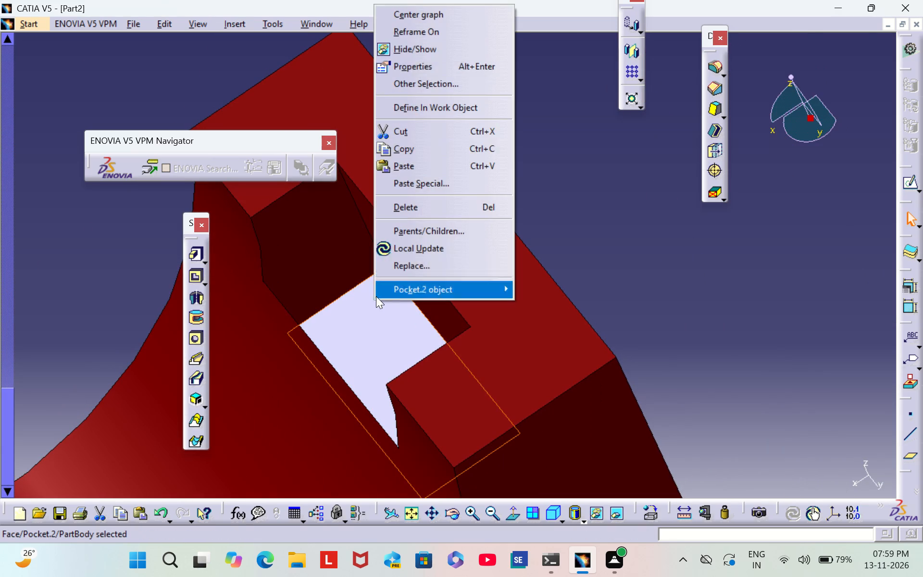
left_click(475, 60)
left_click(617, 161)
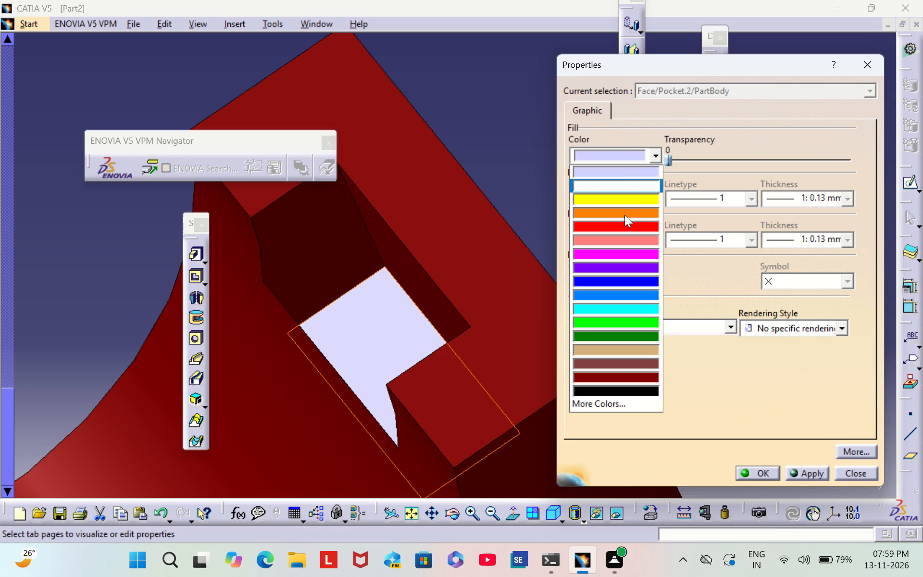
left_click(621, 380)
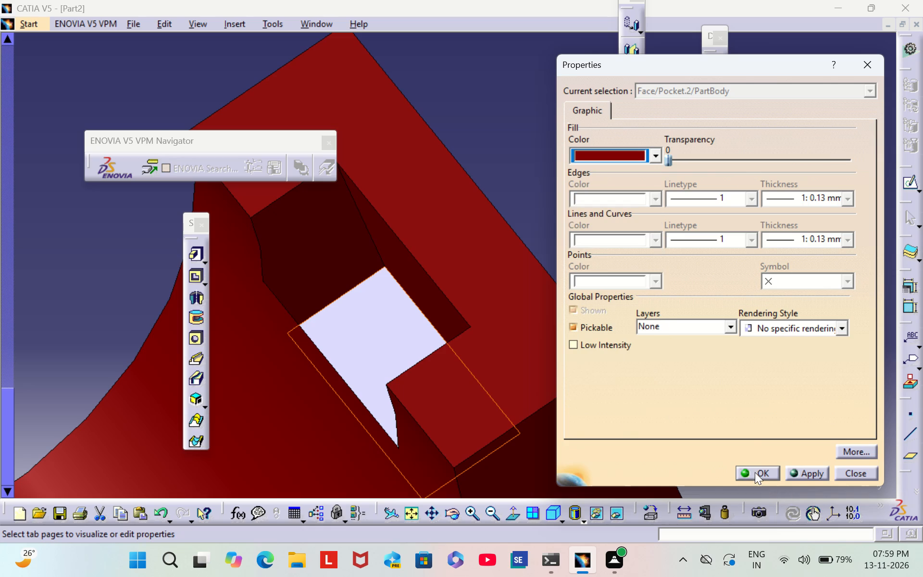
left_click(755, 471)
Set the fill colour of the opposite uncoloured end face of the Pocket.2 side notch to dark red.
scroll(185, 395, "down", 2)
middle_click_drag(184, 395, 334, 427)
right_click_drag(187, 395, 334, 427)
middle_click_drag(317, 423, 676, 339)
scroll(317, 423, "down", 1)
right_click_drag(334, 418, 676, 339)
right_click(488, 312)
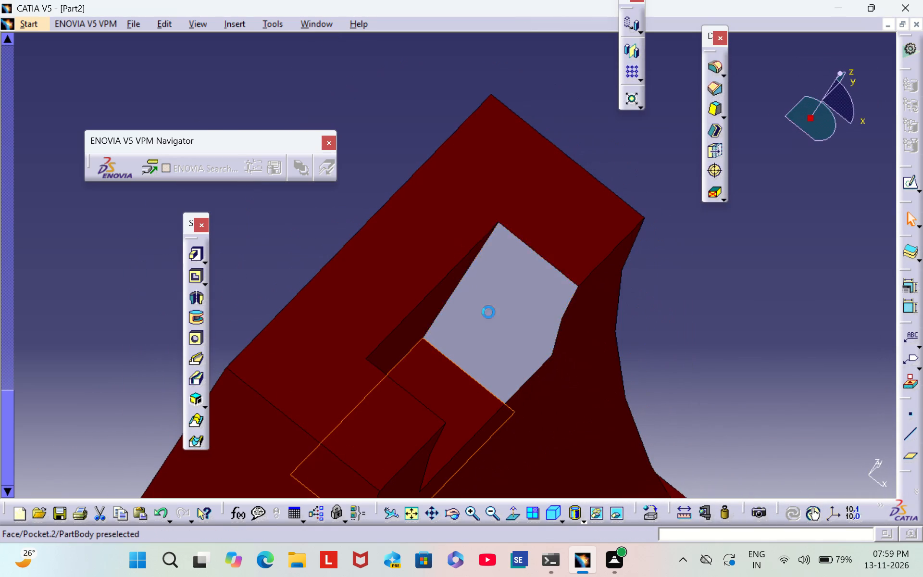
left_click(549, 75)
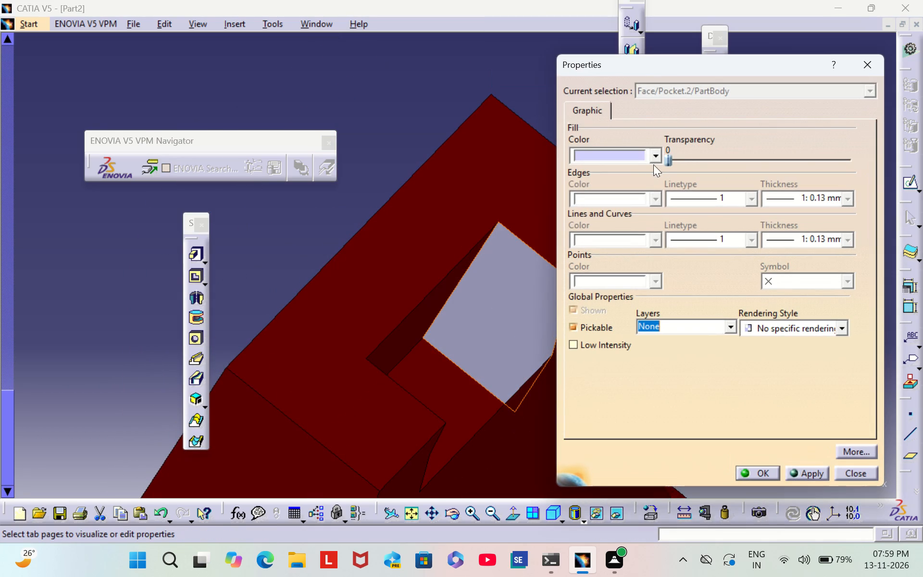
left_click(642, 156)
left_click(589, 377)
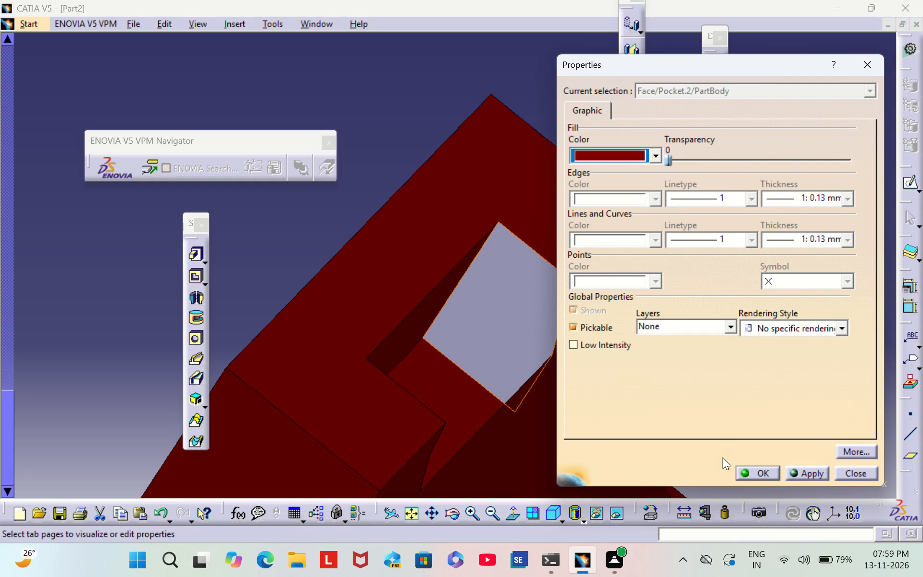
left_click(765, 470)
Set the fill colour of the long narrow edge face of the Pocket.2 side notch beside the groove to dark red.
scroll(236, 263, "down", 1)
middle_click_drag(236, 263, 244, 263)
right_click_drag(236, 263, 244, 263)
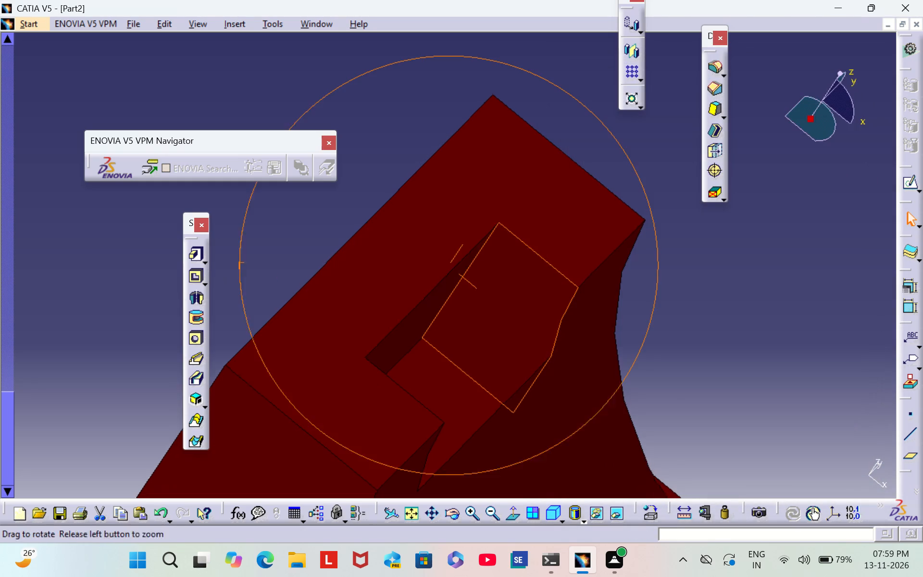
middle_click_drag(244, 263, 330, 421)
right_click_drag(244, 263, 330, 421)
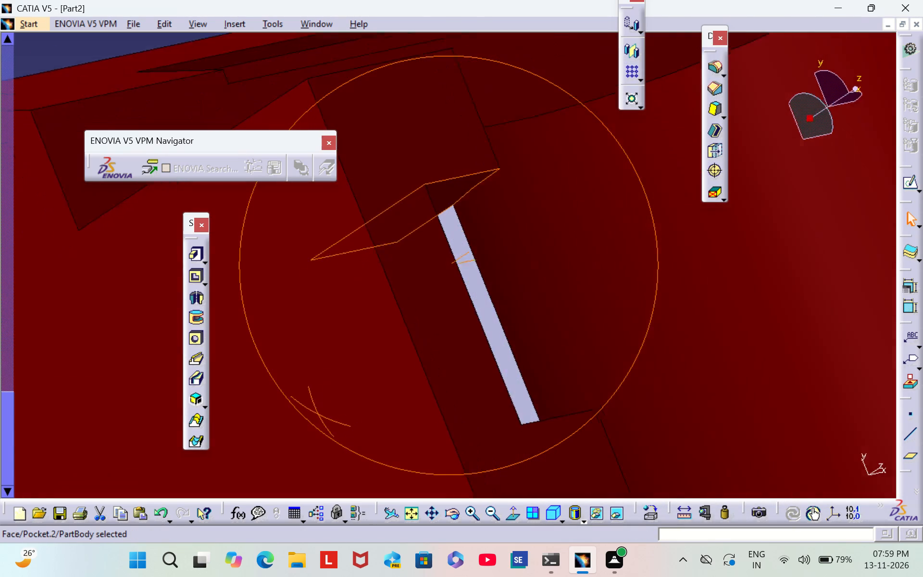
middle_click_drag(330, 421, 318, 419)
right_click_drag(330, 421, 317, 419)
right_click(482, 262)
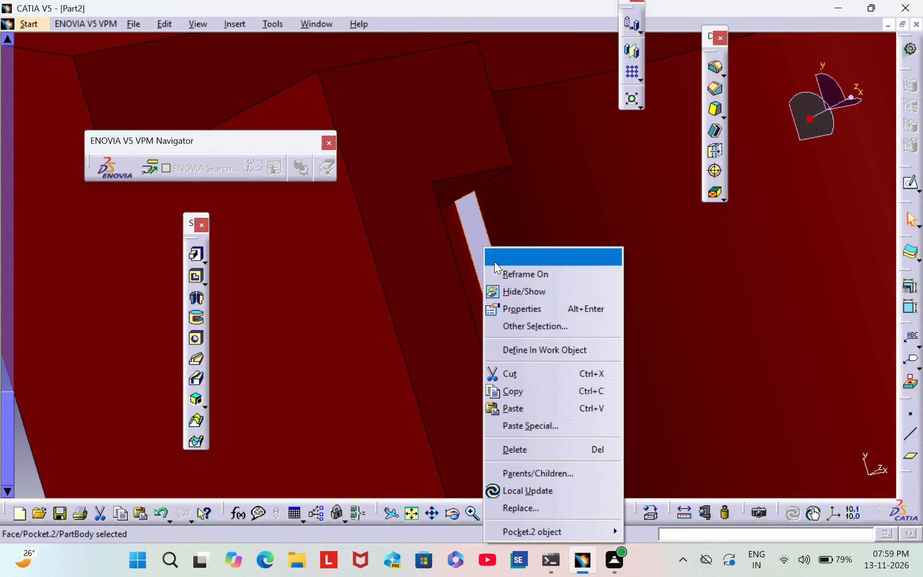
left_click(584, 304)
left_click(608, 148)
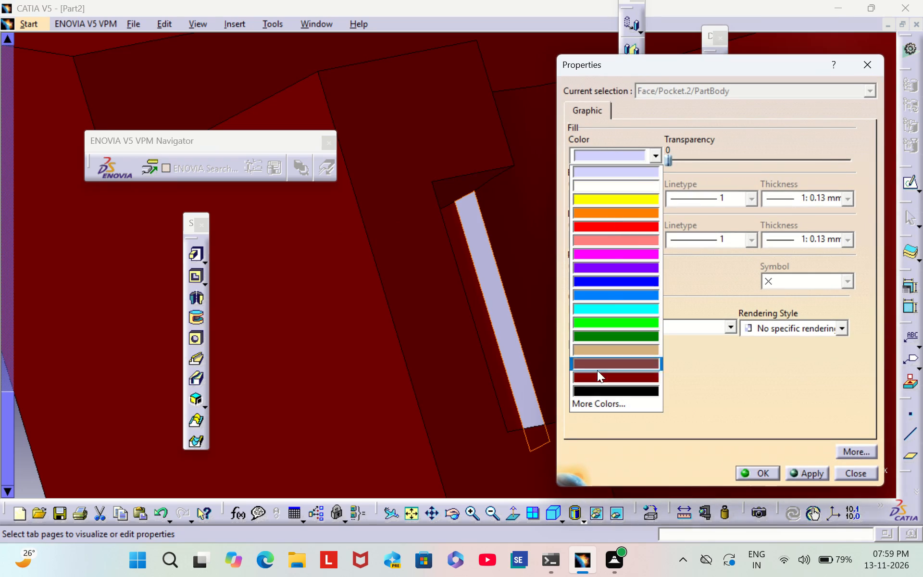
left_click(594, 379)
left_click(766, 473)
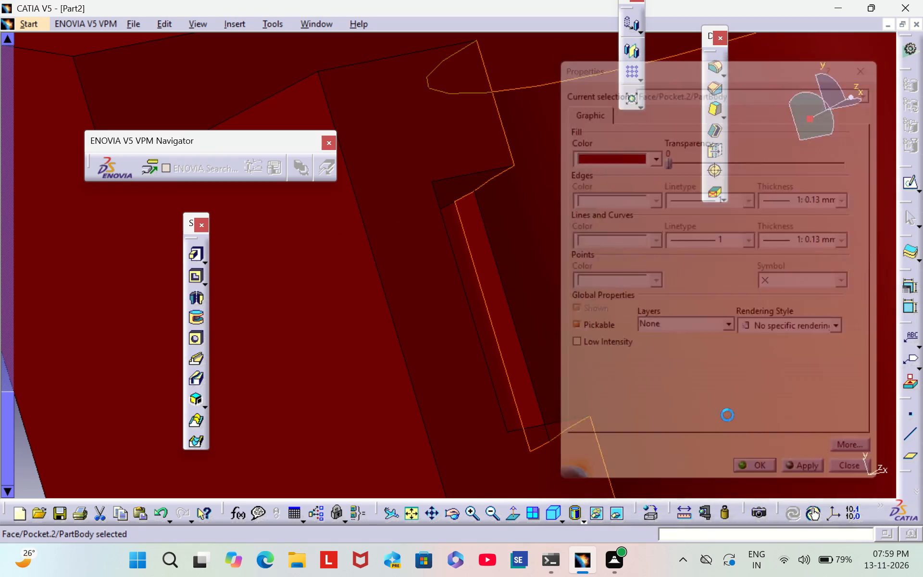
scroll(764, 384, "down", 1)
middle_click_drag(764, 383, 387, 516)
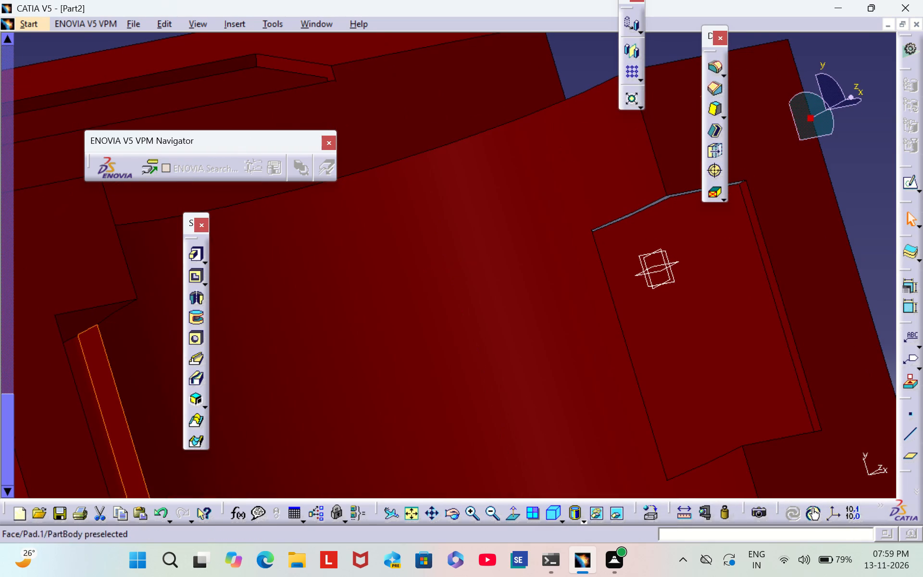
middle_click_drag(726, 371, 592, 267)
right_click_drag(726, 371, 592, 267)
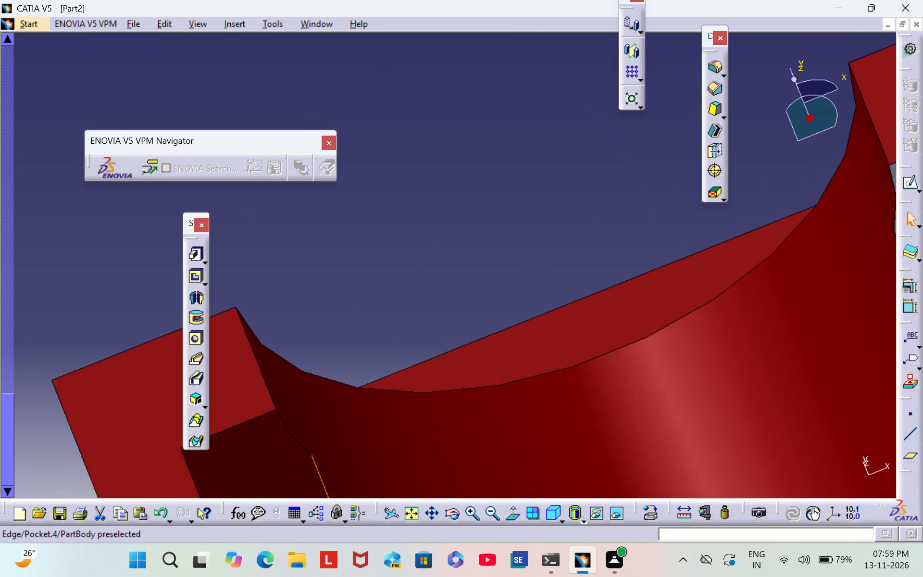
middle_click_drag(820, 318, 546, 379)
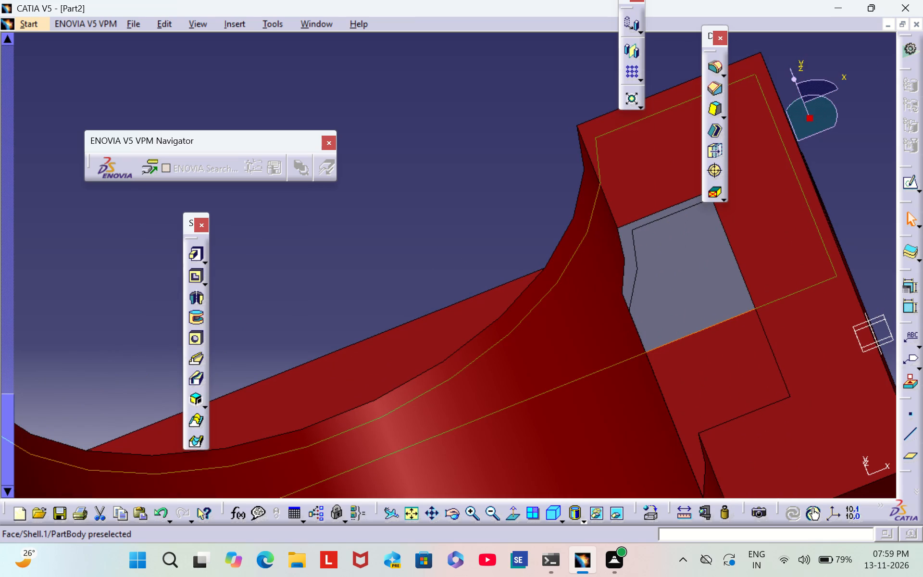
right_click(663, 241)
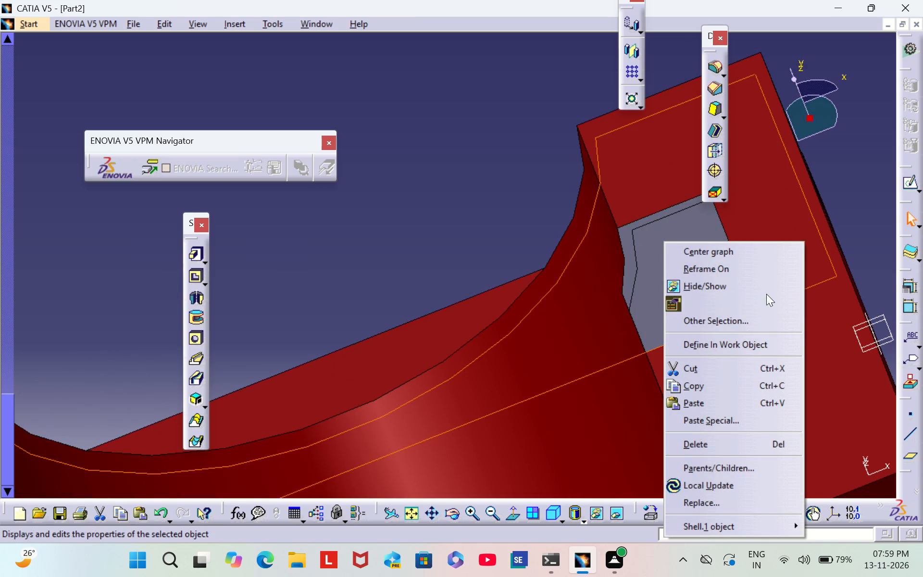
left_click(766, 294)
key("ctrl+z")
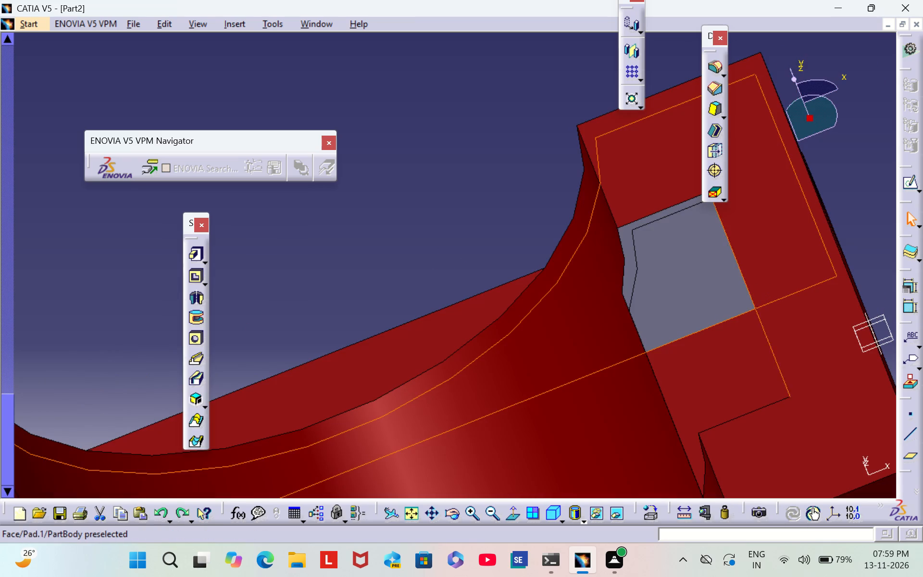
Set the fill colour of the uncoloured inner Shell.1 face seen through the Pocket.3 notch, across the groove from Pocket.2, to dark red.
right_click(666, 260)
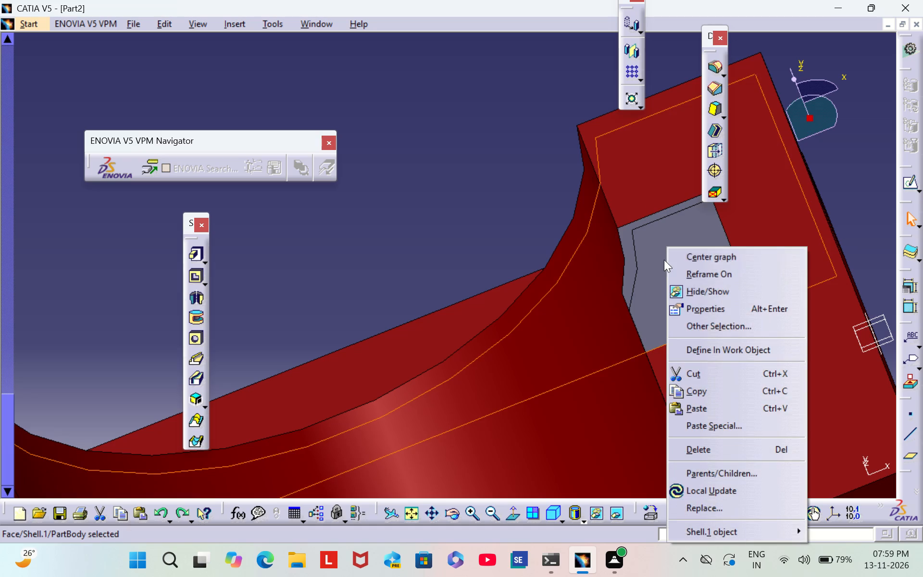
left_click(704, 314)
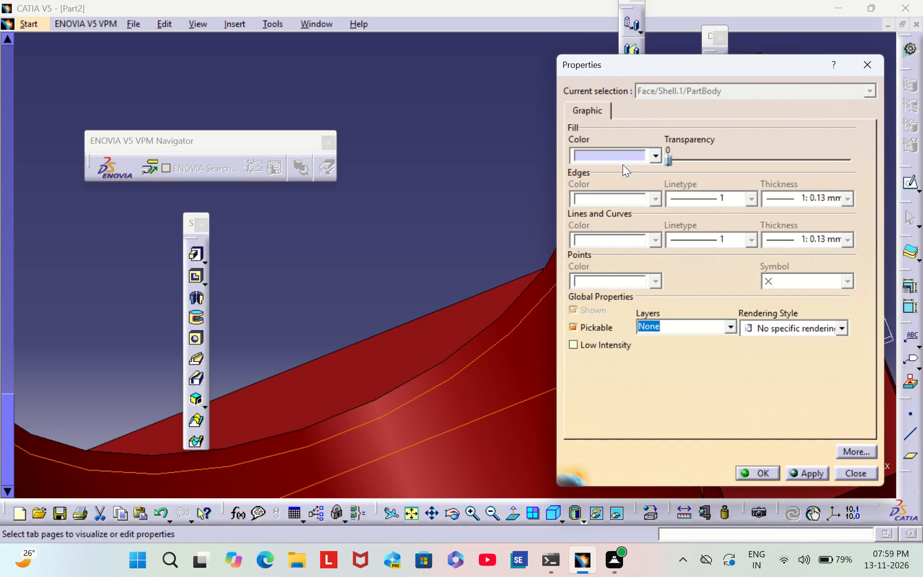
left_click(616, 157)
left_click(636, 375)
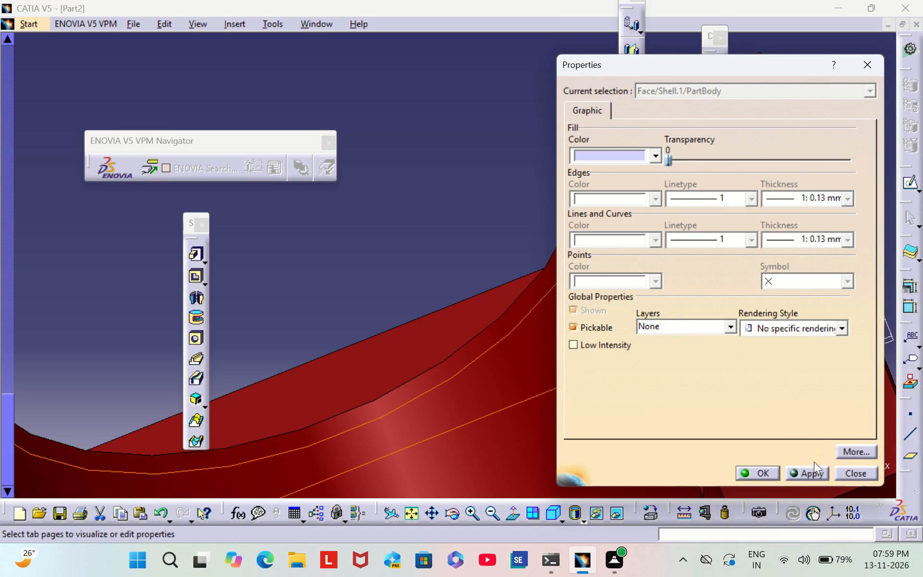
left_click(757, 474)
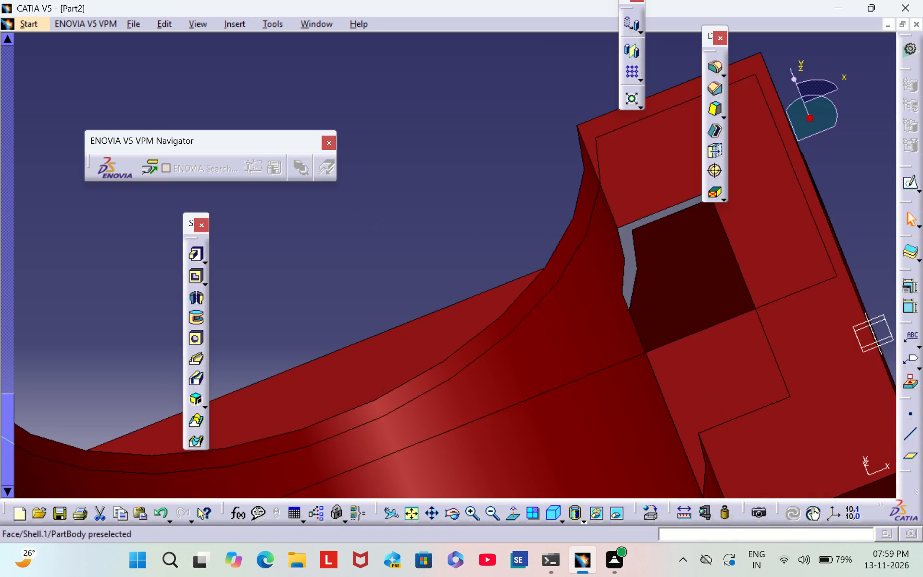
Set the fill colour of the narrow bent Pocket.3 end face bordering that notch opening to dark red.
right_click(628, 244)
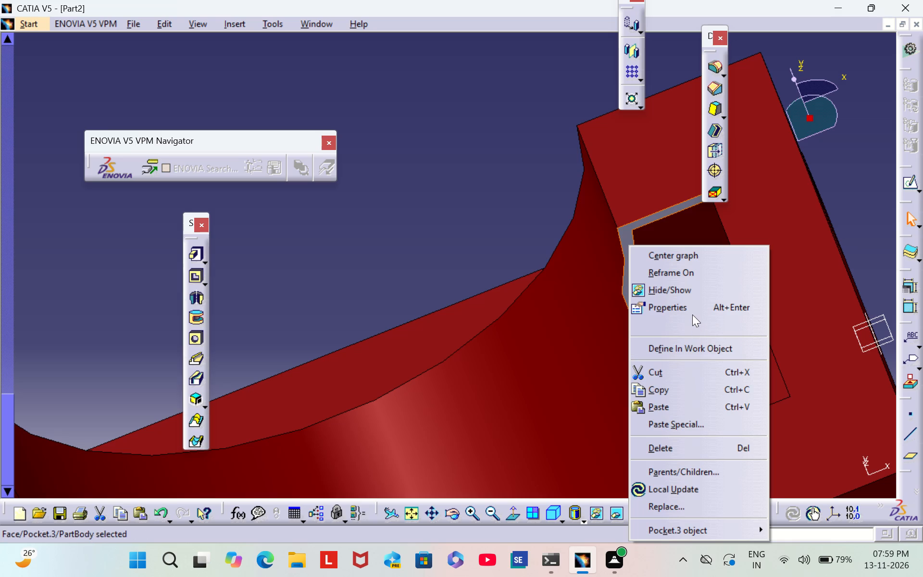
left_click(692, 310)
left_click(618, 158)
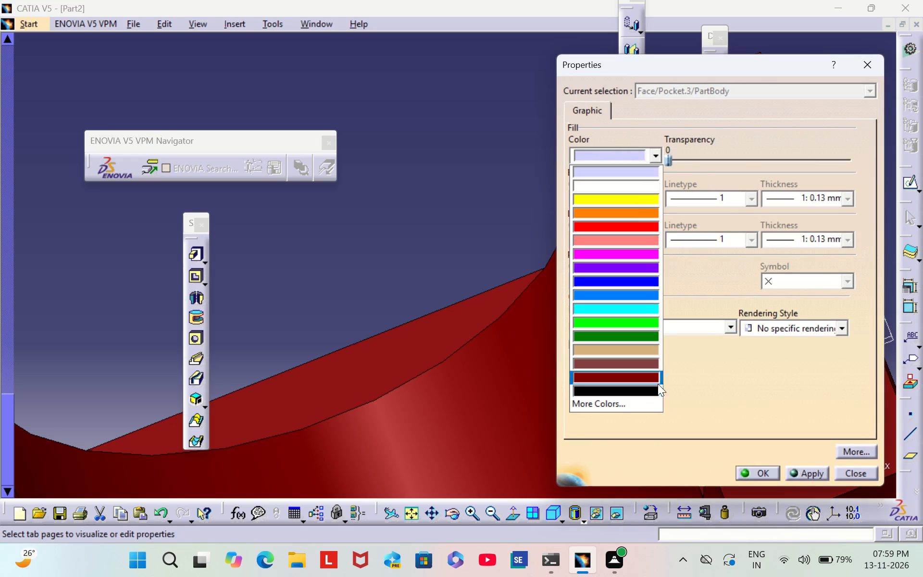
left_click(649, 378)
left_click(760, 469)
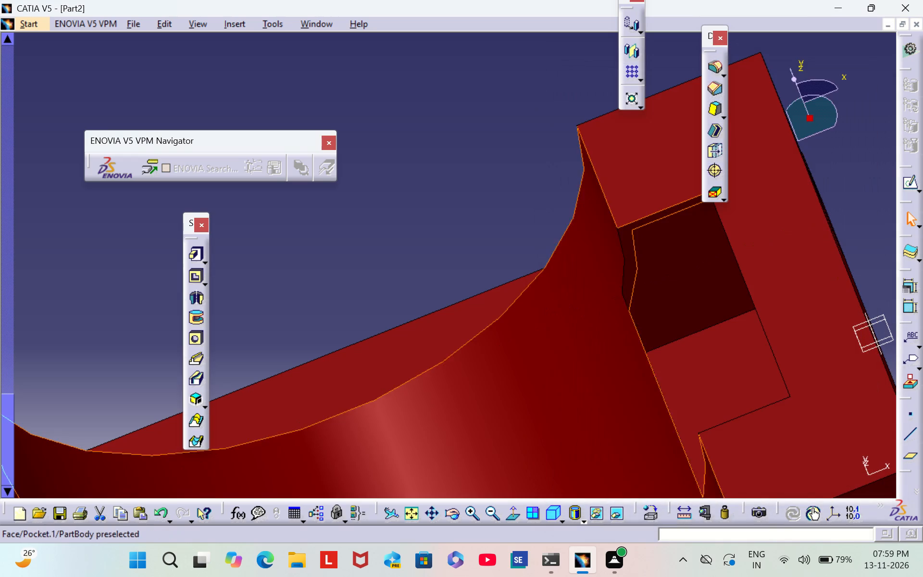
scroll(847, 227, "down", 1)
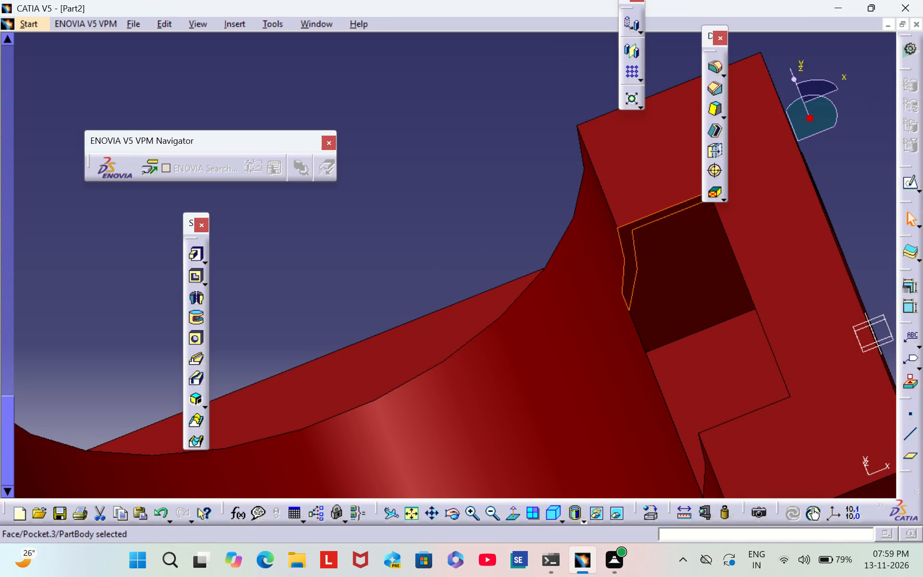
Examine the groove and both side notches from several angles for remaining uncoloured faces.
scroll(847, 227, "down", 1)
middle_click_drag(847, 226, 437, 249)
right_click_drag(847, 226, 437, 249)
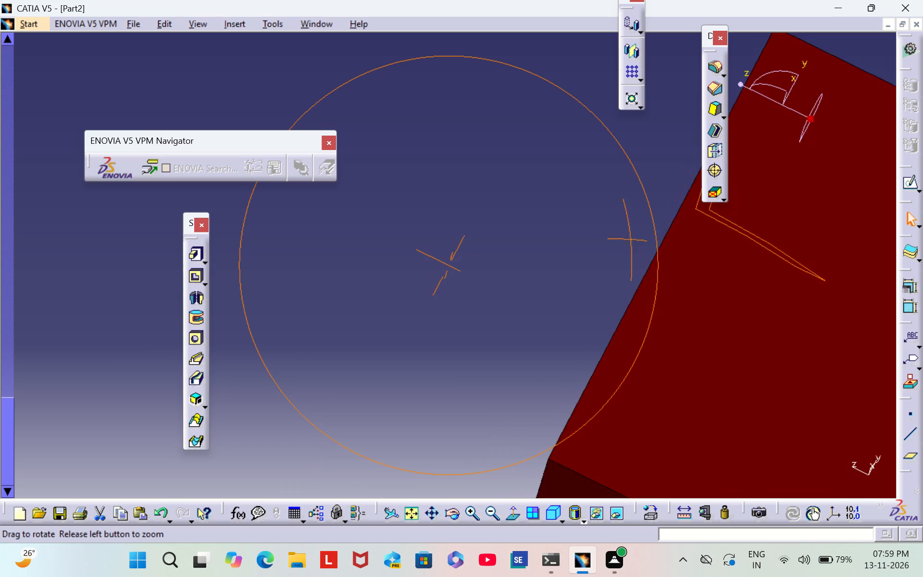
middle_click_drag(437, 249, 573, 274)
right_click_drag(437, 249, 573, 274)
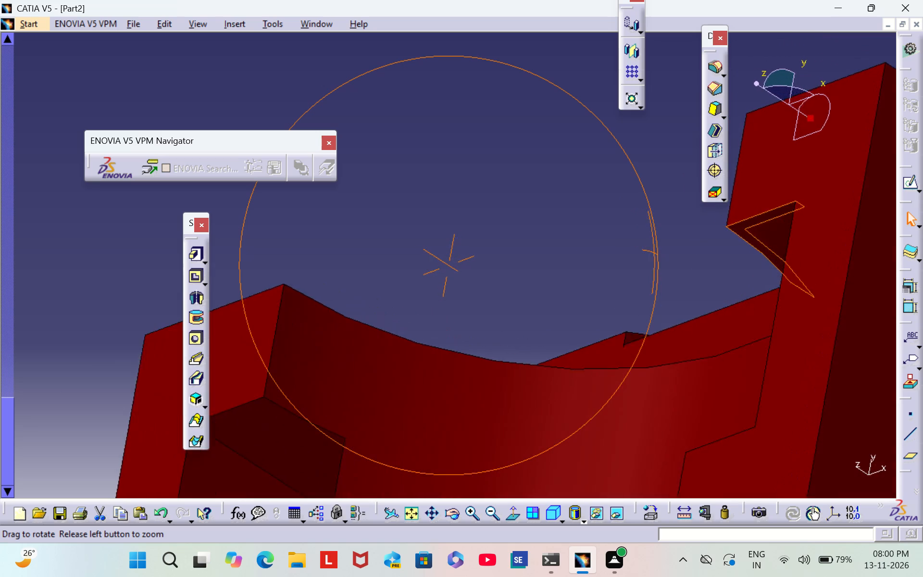
right_click_drag(573, 274, 661, 267)
middle_click_drag(573, 274, 661, 267)
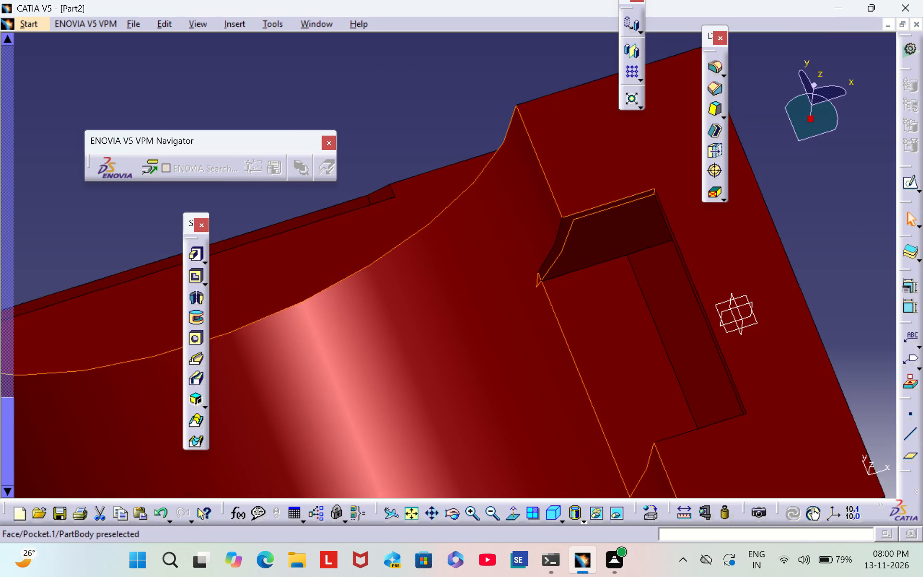
middle_click_drag(449, 420, 691, 297)
left_click(469, 70)
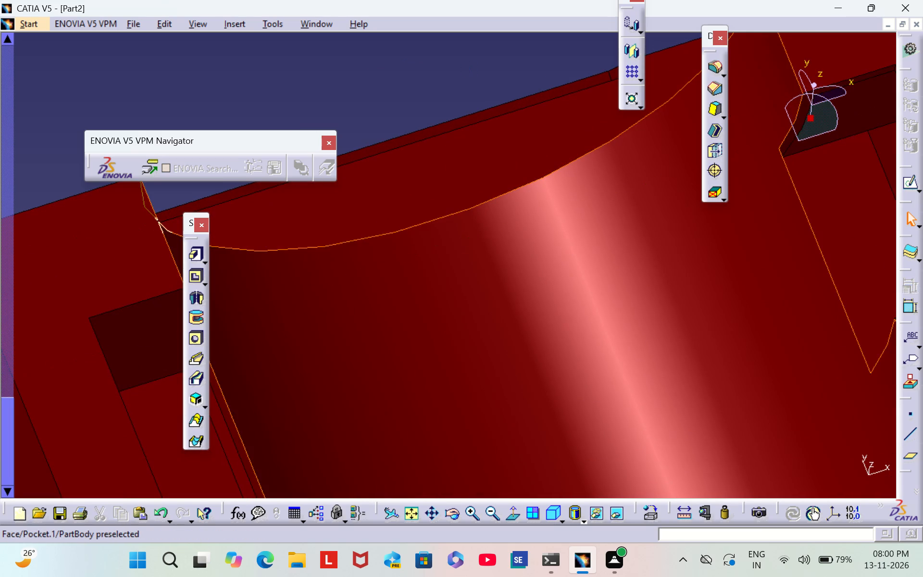
Set the fill colour of the uncoloured Pad.1 face on the underside of the block to dark red.
middle_click_drag(574, 162, 586, 142)
scroll(585, 142, "down", 1)
middle_click_drag(553, 369, 566, 88)
middle_click_drag(612, 267, 625, 124)
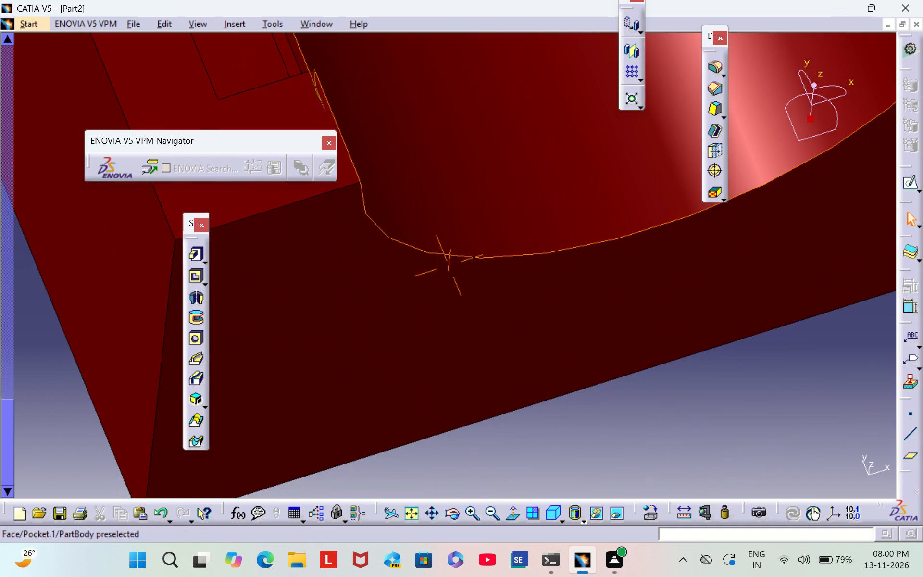
middle_click_drag(527, 447, 506, 387)
scroll(528, 447, "down", 1)
right_click_drag(526, 445, 506, 387)
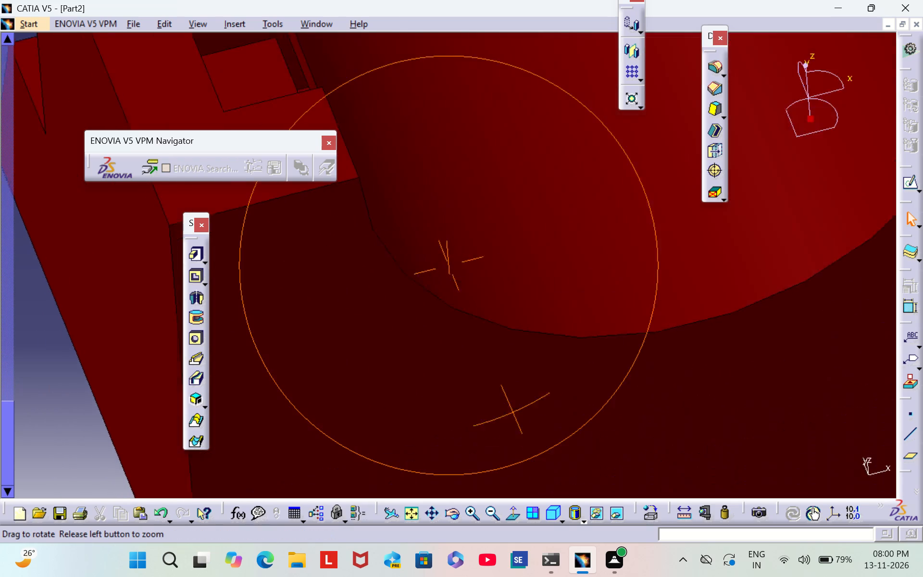
middle_click_drag(506, 387, 507, 148)
right_click_drag(506, 387, 507, 148)
middle_click_drag(536, 396, 497, 168)
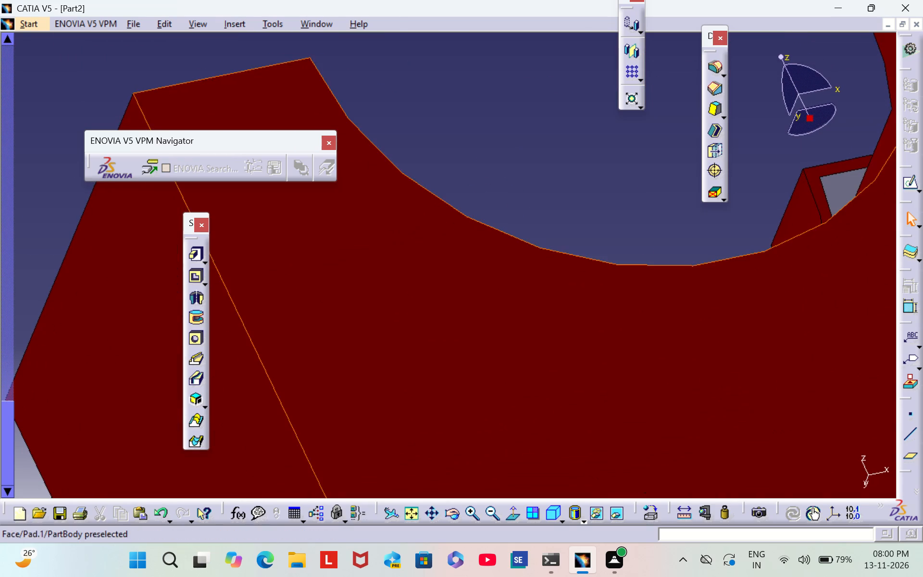
middle_click_drag(661, 405, 584, 202)
middle_click_drag(562, 430, 523, 288)
right_click(531, 346)
left_click(588, 112)
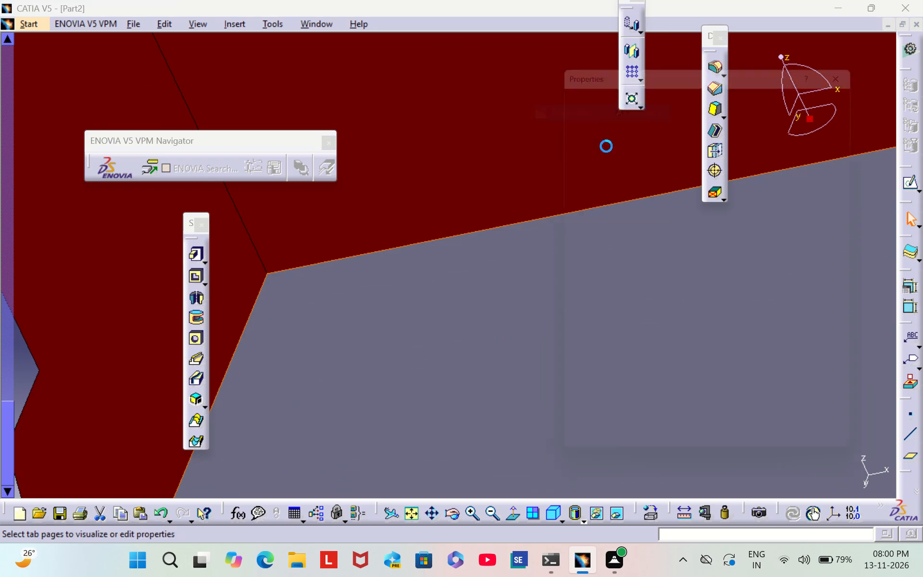
left_click(608, 159)
left_click(614, 381)
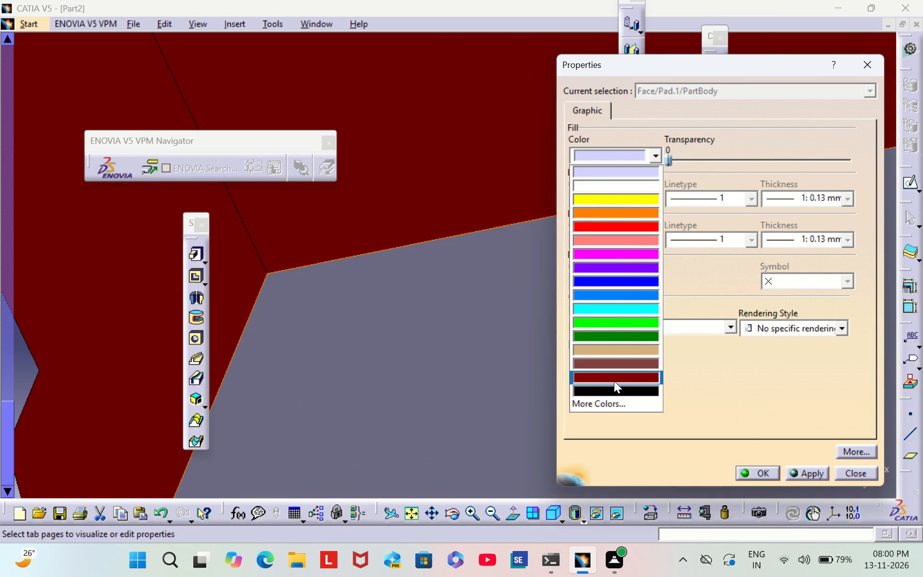
left_click(755, 471)
Set the fill colour of the uncoloured C-shaped inner Shell.1 face beneath the notched top, seen from below through the notch, to dark red.
scroll(525, 150, "down", 1)
middle_click_drag(525, 150, 391, 478)
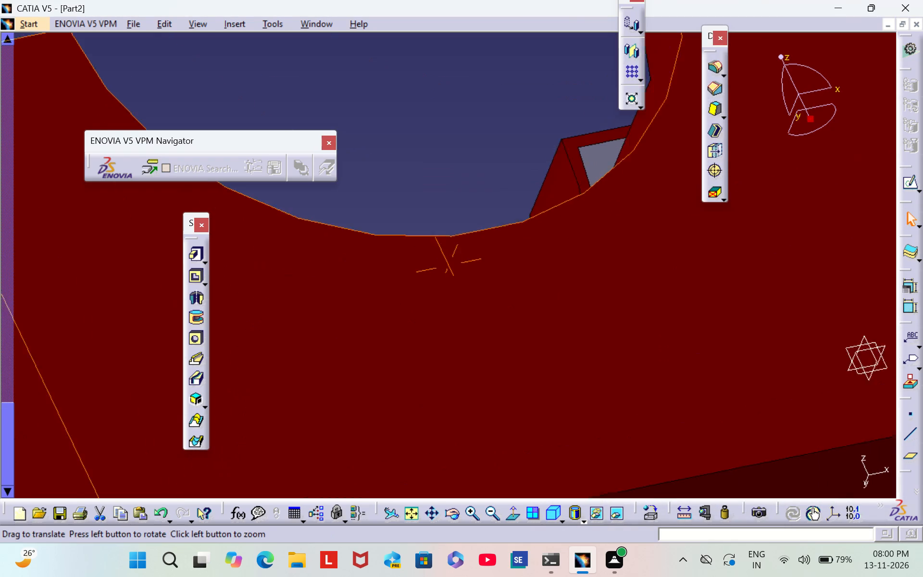
middle_click_drag(391, 478, 387, 486)
middle_click_drag(518, 286, 435, 508)
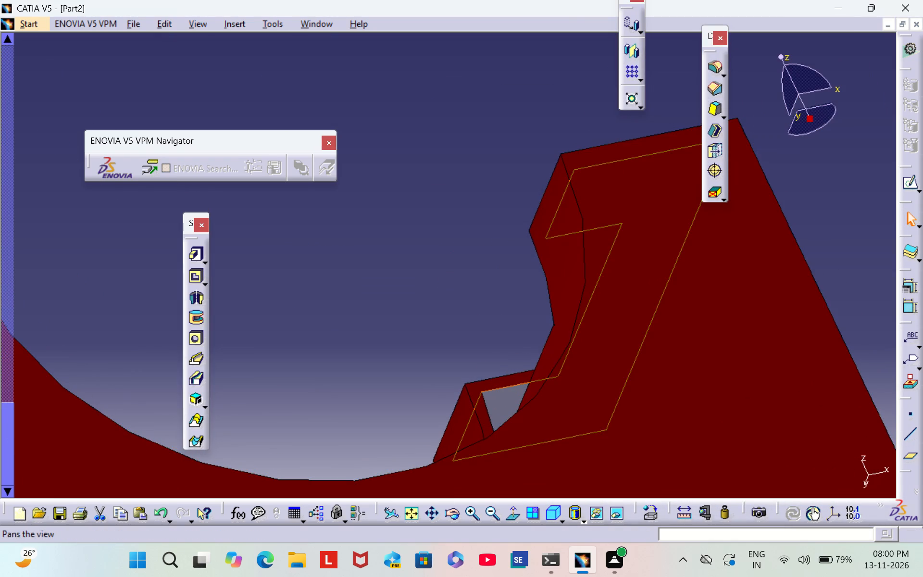
right_click(495, 405)
left_click(534, 176)
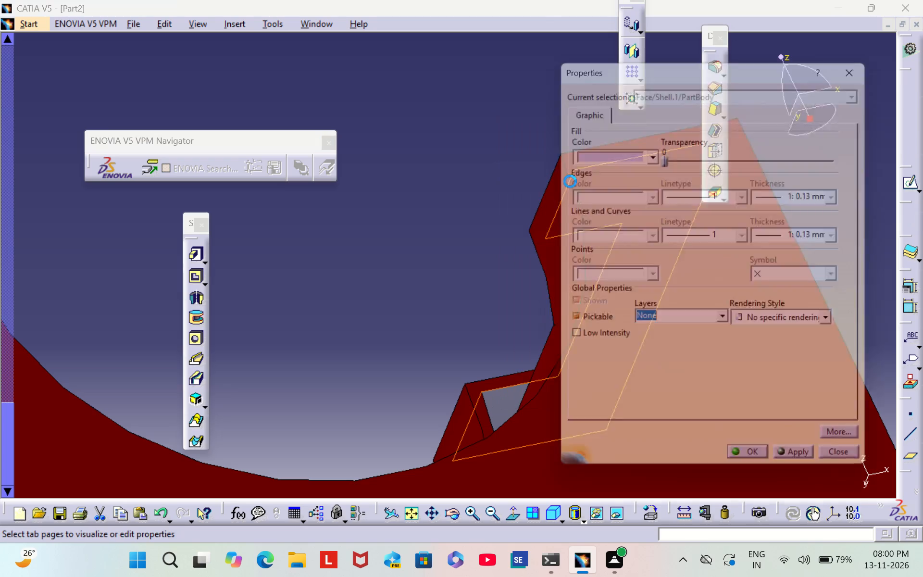
left_click(589, 160)
left_click(628, 379)
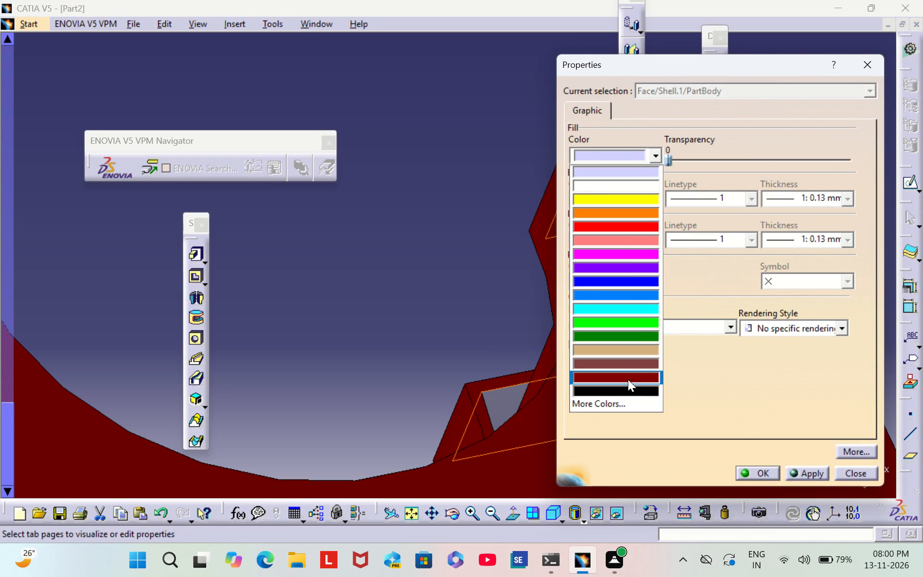
left_click(752, 472)
Examine the whole block in the standard isometric view for uncoloured faces on the groove, notches and foot.
scroll(383, 343, "down", 2)
middle_click_drag(383, 343, 492, 432)
right_click_drag(383, 343, 401, 396)
middle_click_drag(474, 434, 401, 396)
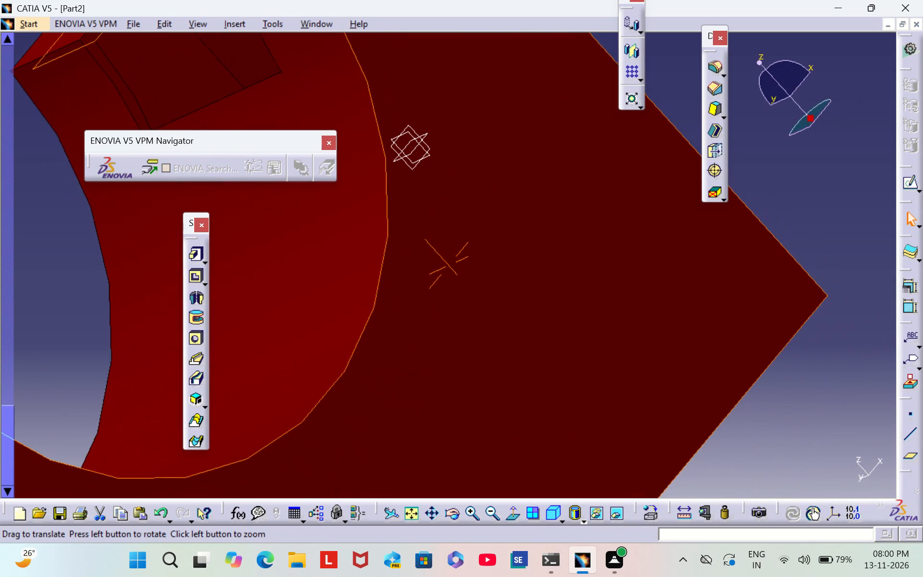
right_click_drag(401, 396, 399, 396)
middle_click_drag(401, 396, 399, 396)
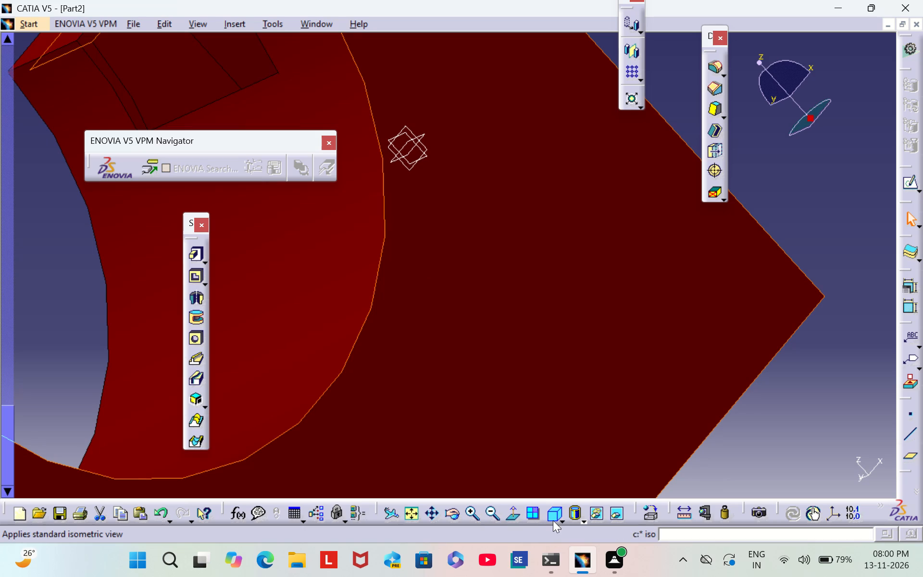
left_click(552, 518)
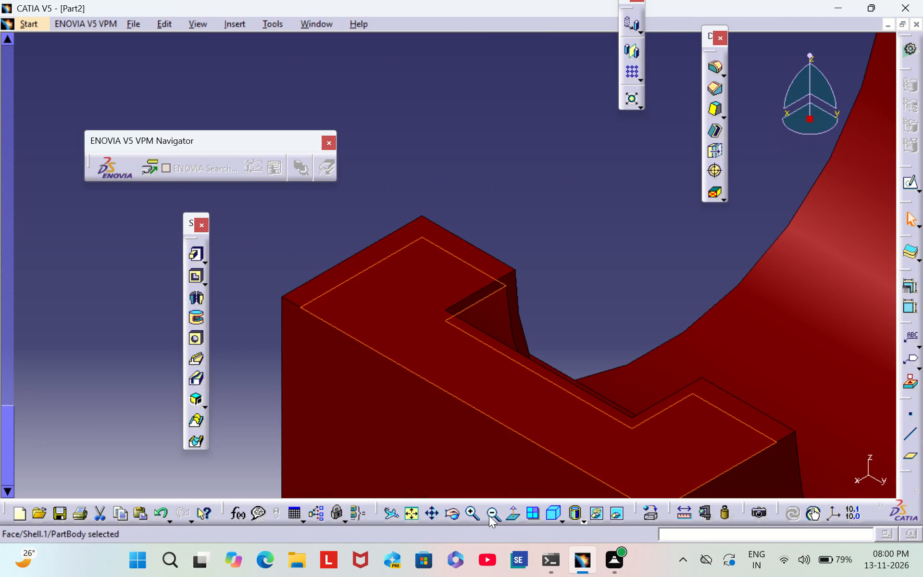
left_click(489, 514)
double_click(489, 514)
left_click(489, 514)
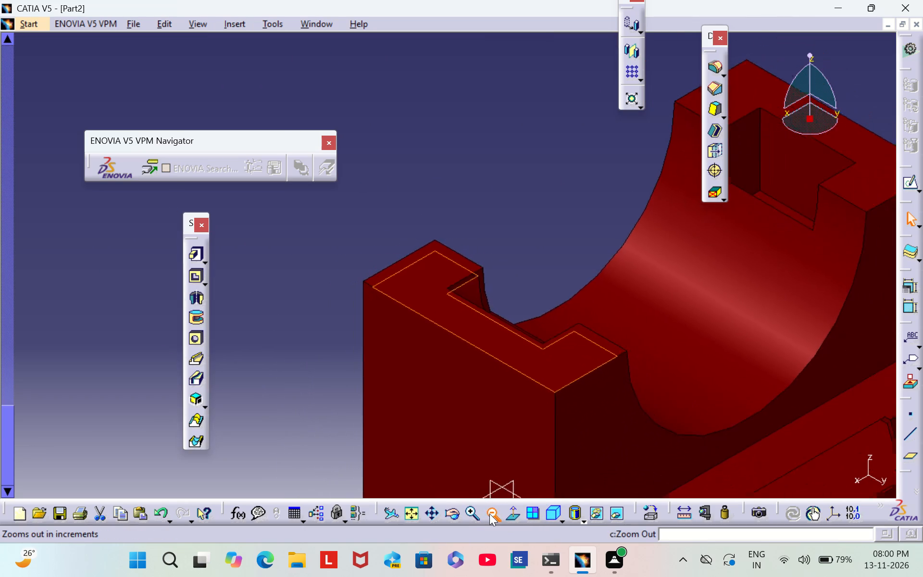
left_click(293, 385)
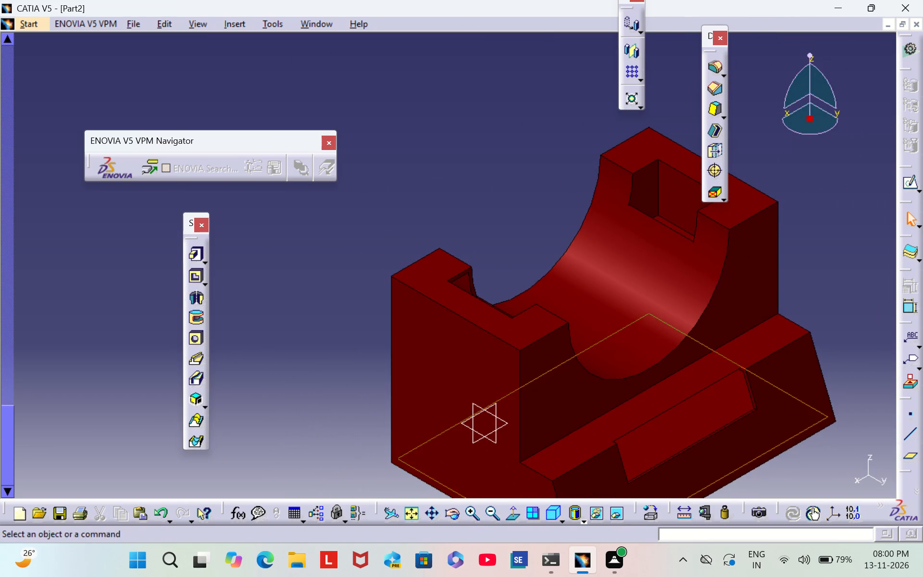
middle_click_drag(663, 416, 575, 356)
left_click(469, 509)
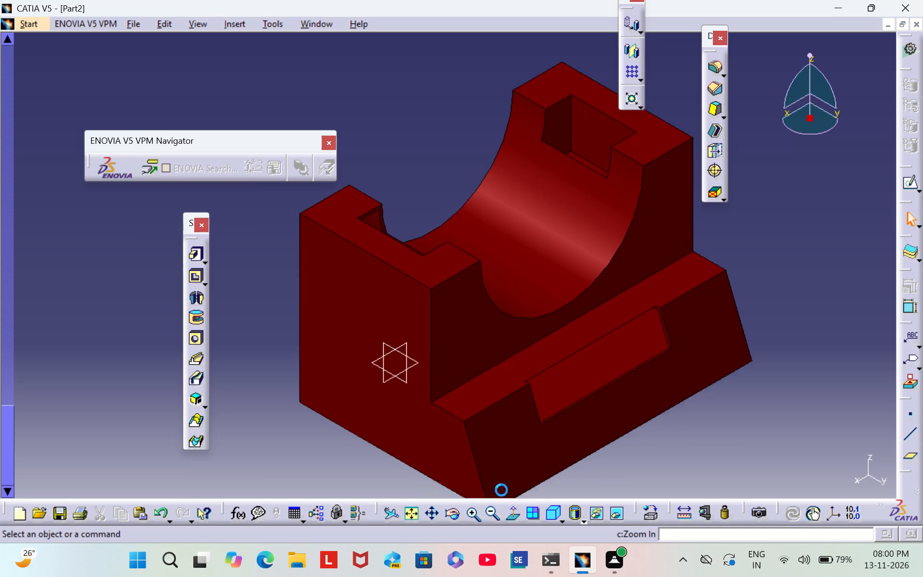
middle_click_drag(625, 422, 533, 350)
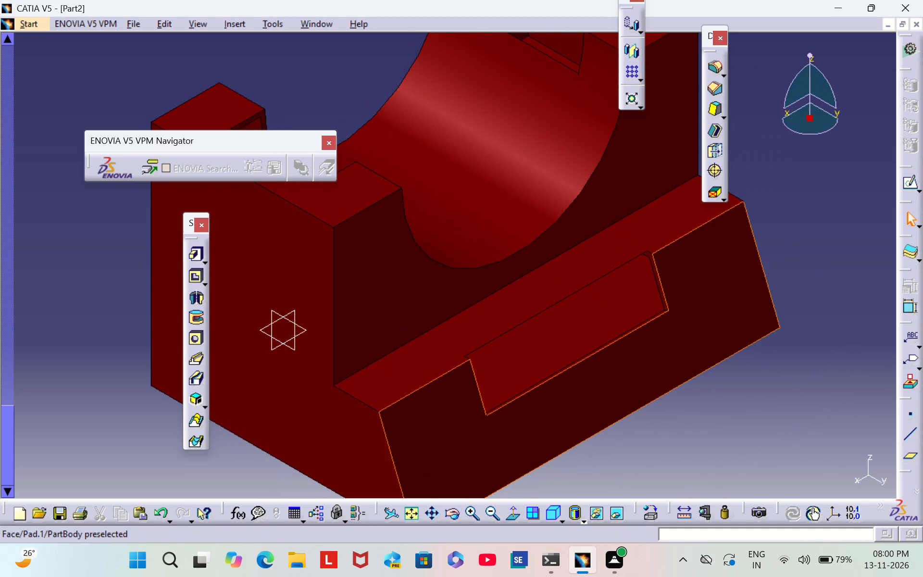
left_click(494, 520)
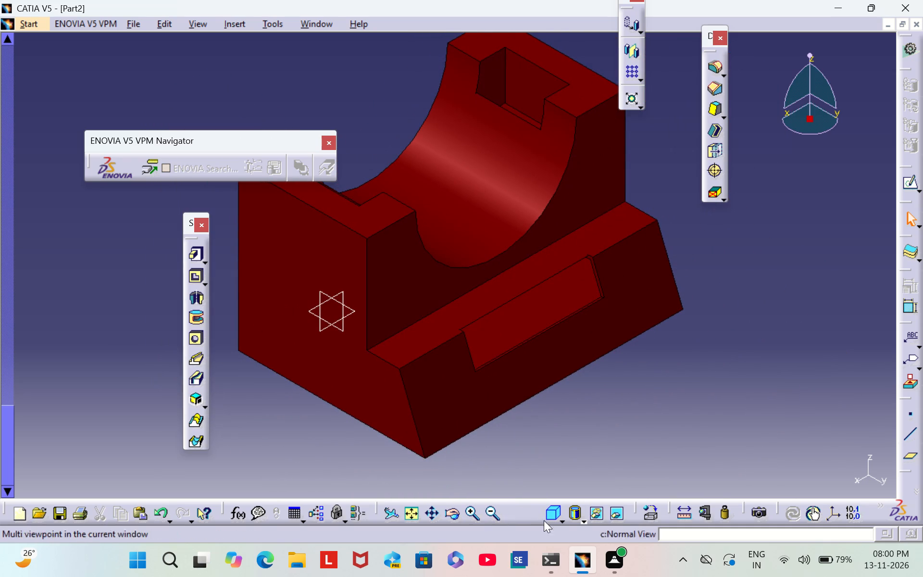
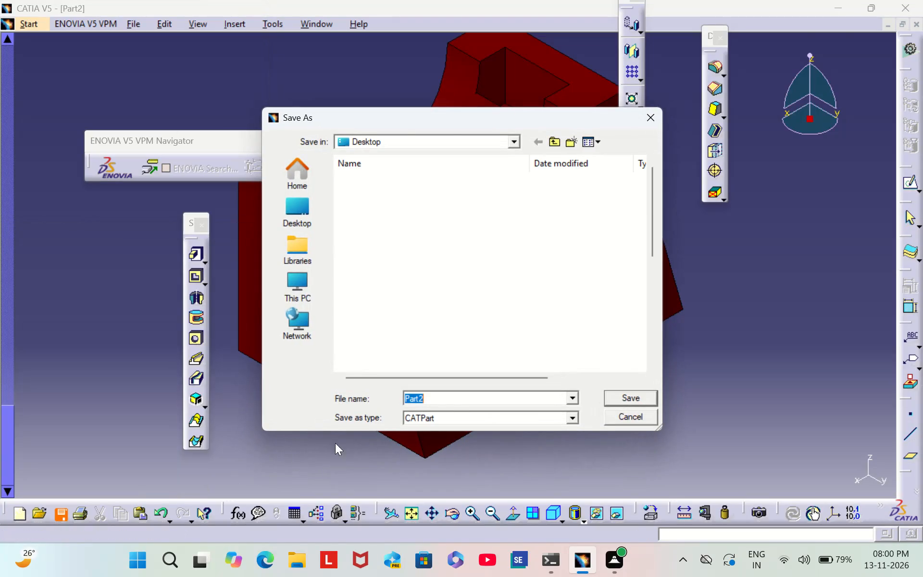
Save the part on the Desktop as a CATPart file named PART 6.
key("BackSpace")
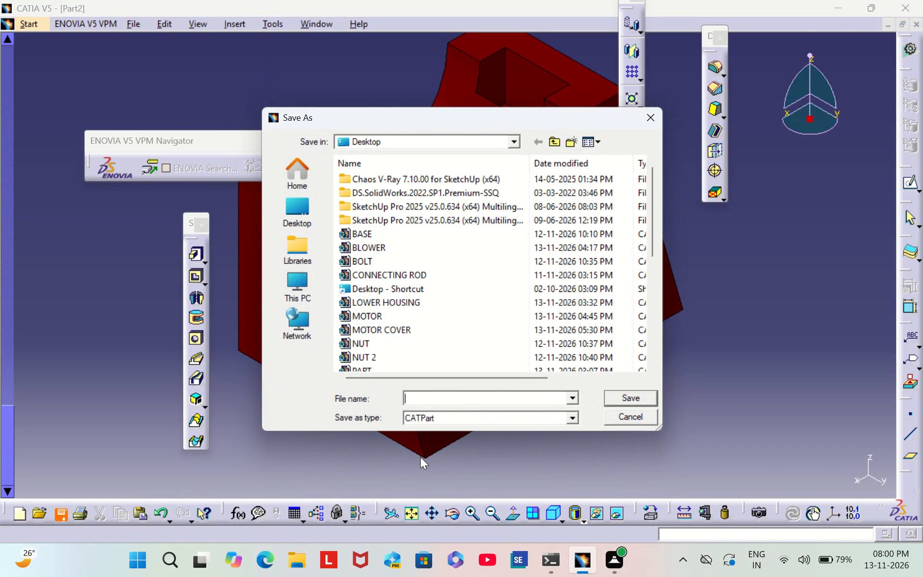
type("PART")
key("space")
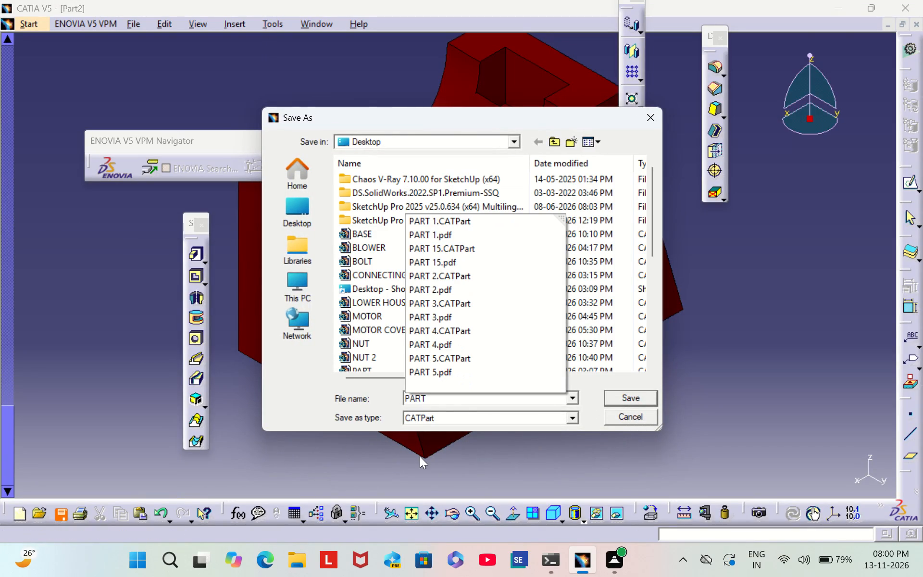
key("6")
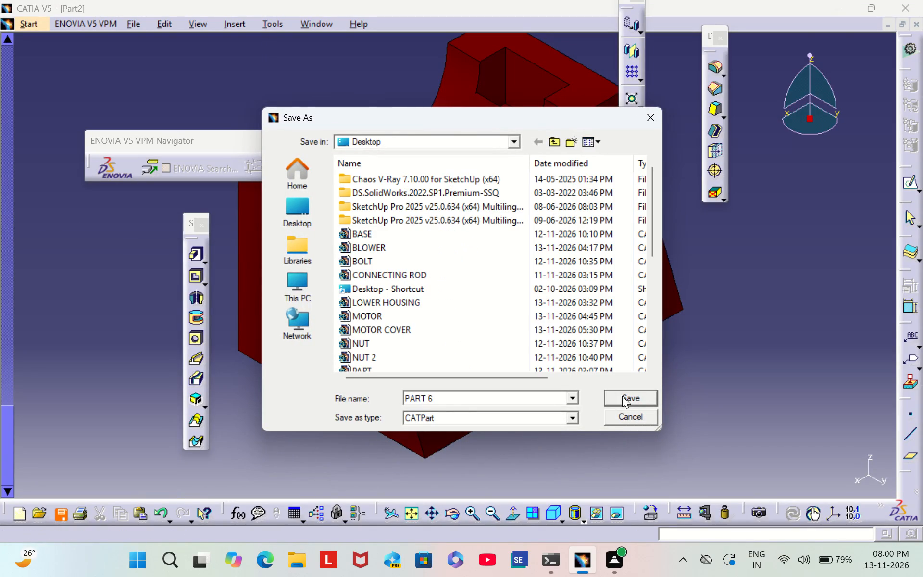
left_click(624, 395)
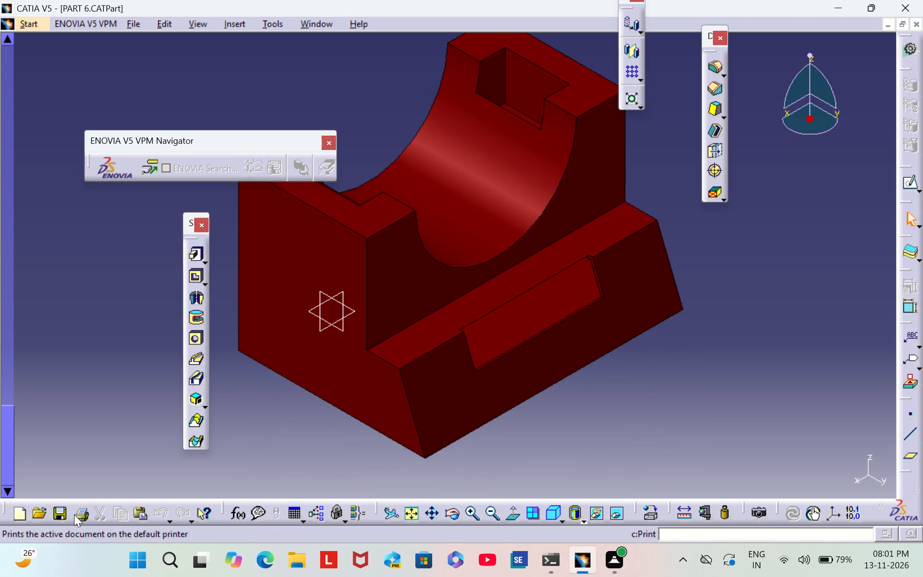
Print the isometric view of the block to a PDF document named PART 6 on the Desktop.
left_click(77, 518)
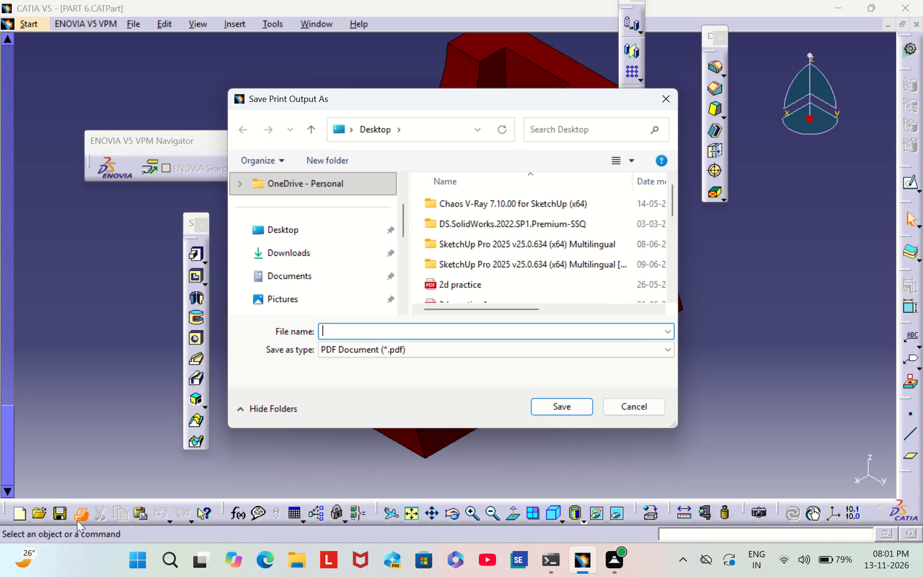
type("PART")
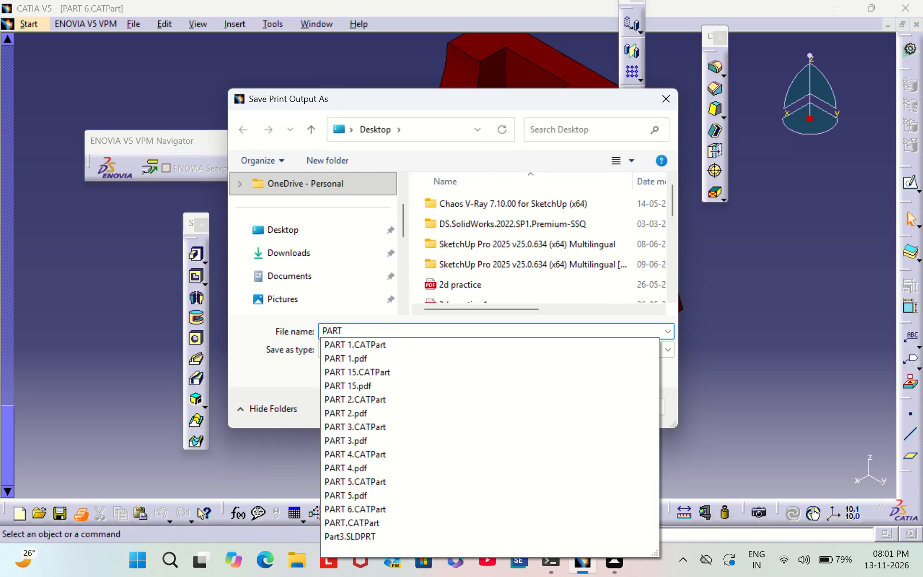
key("space")
type("6")
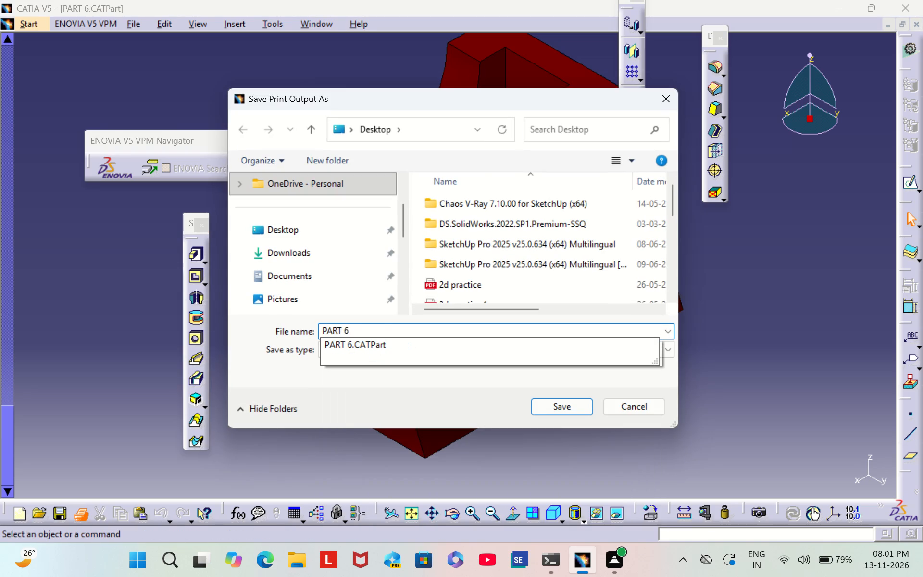
left_click(574, 409)
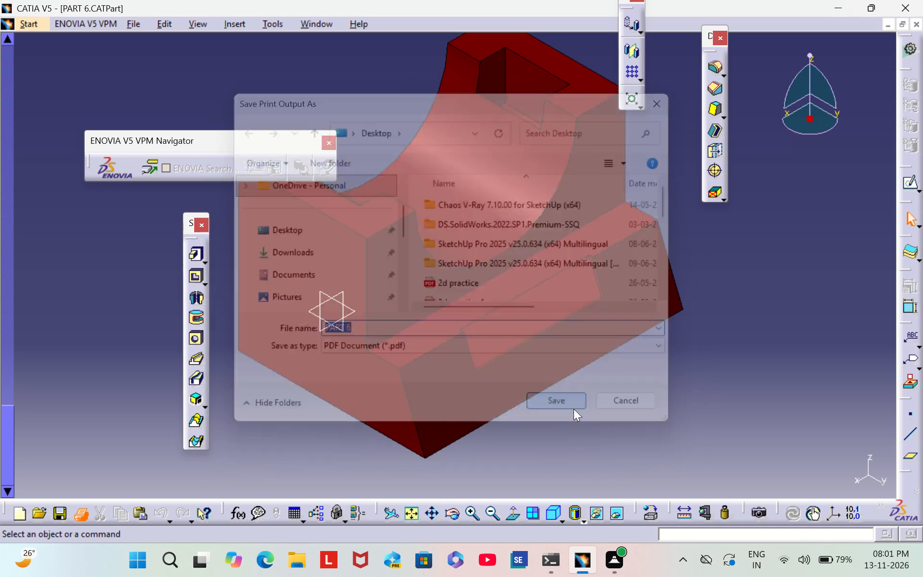